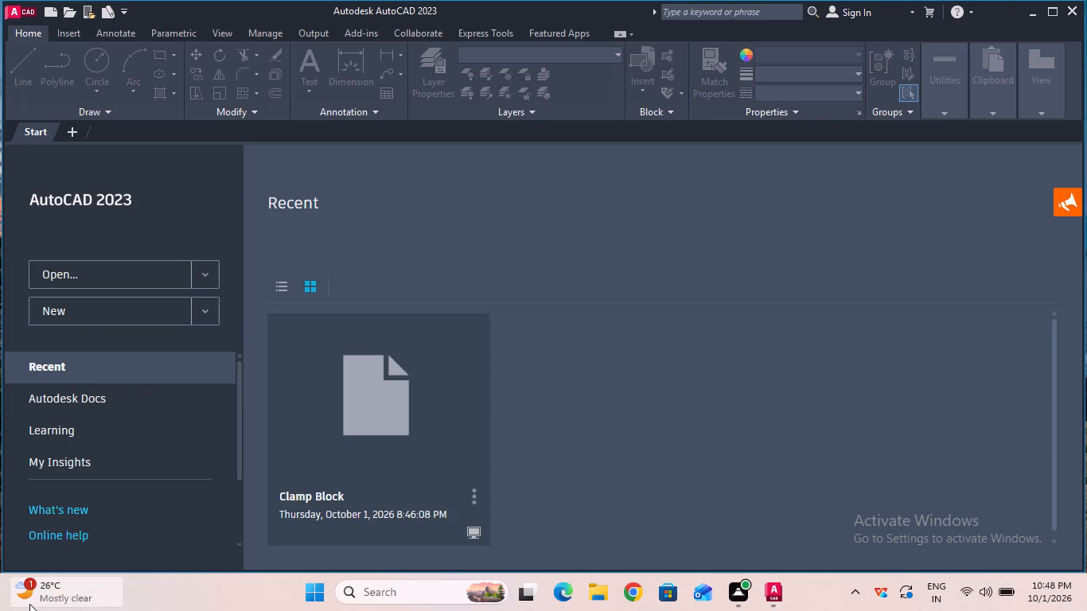
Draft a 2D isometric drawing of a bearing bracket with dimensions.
Remove the Clamp Block drawing from the recent documents list.
left_click(474, 494)
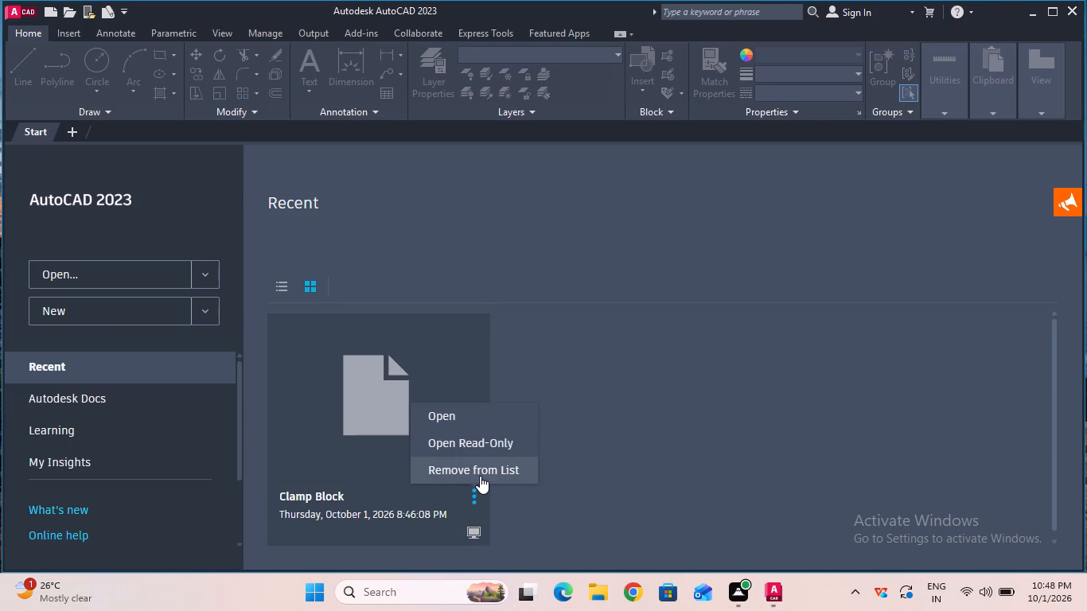
left_click(480, 476)
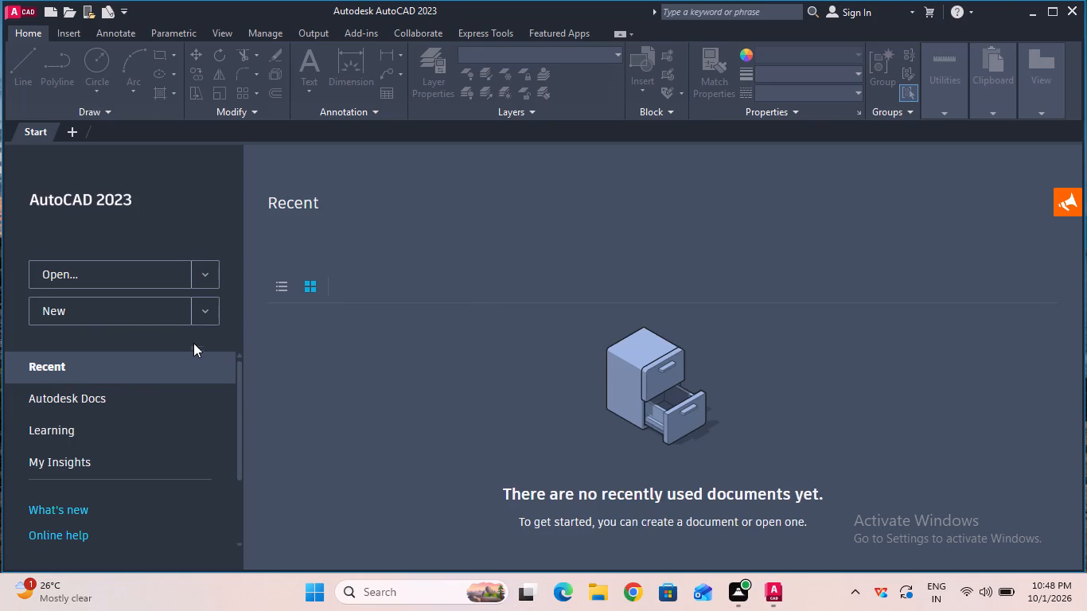
Create a new blank drawing.
left_click(168, 313)
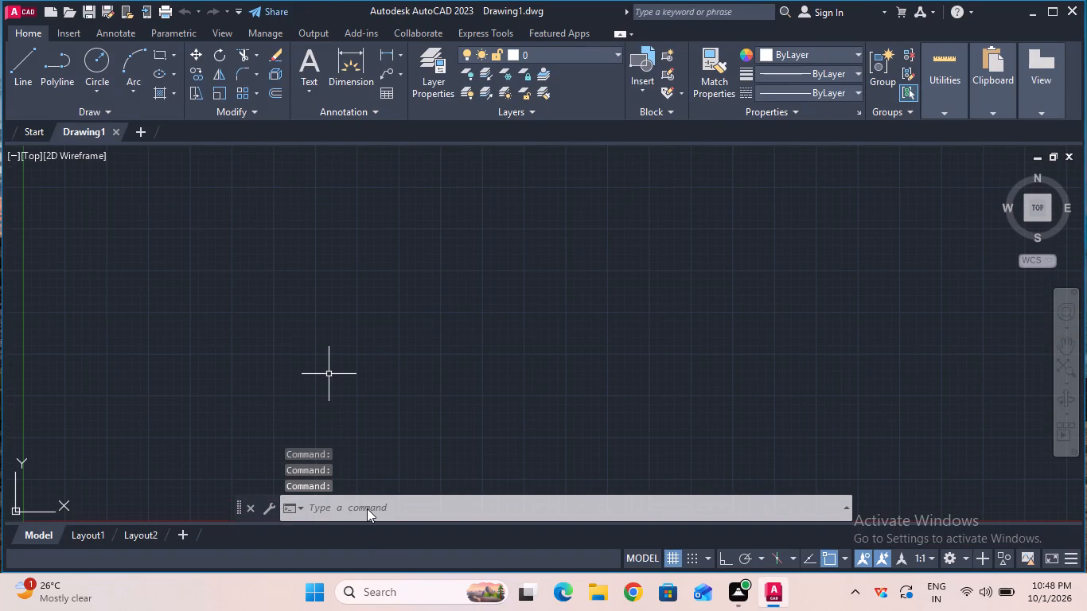
left_click(392, 376)
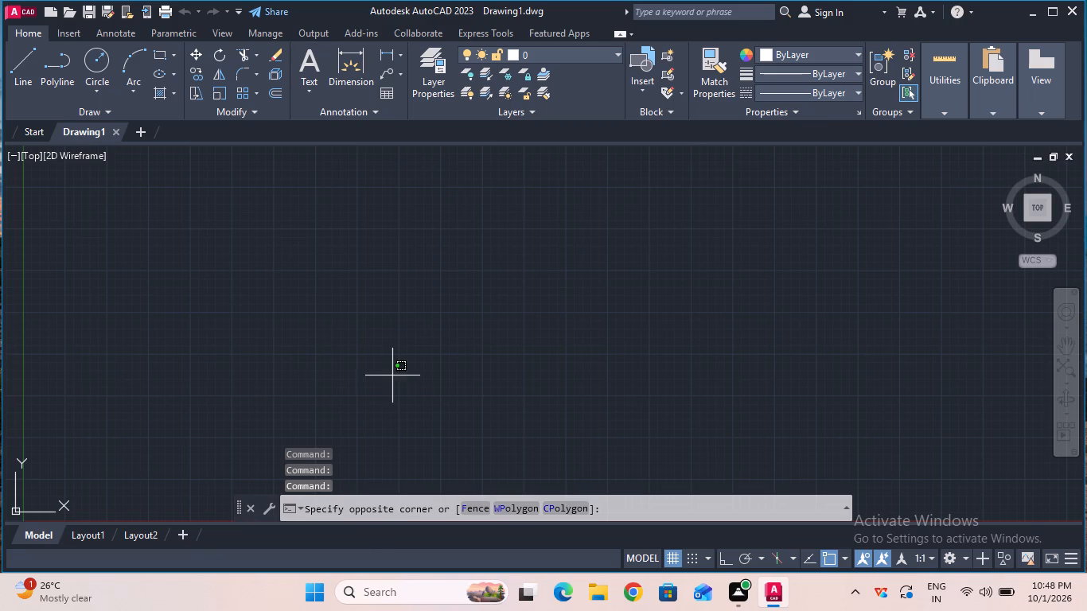
key("Escape")
Turn on command history logging with LOGFILEON.
double_click(403, 507)
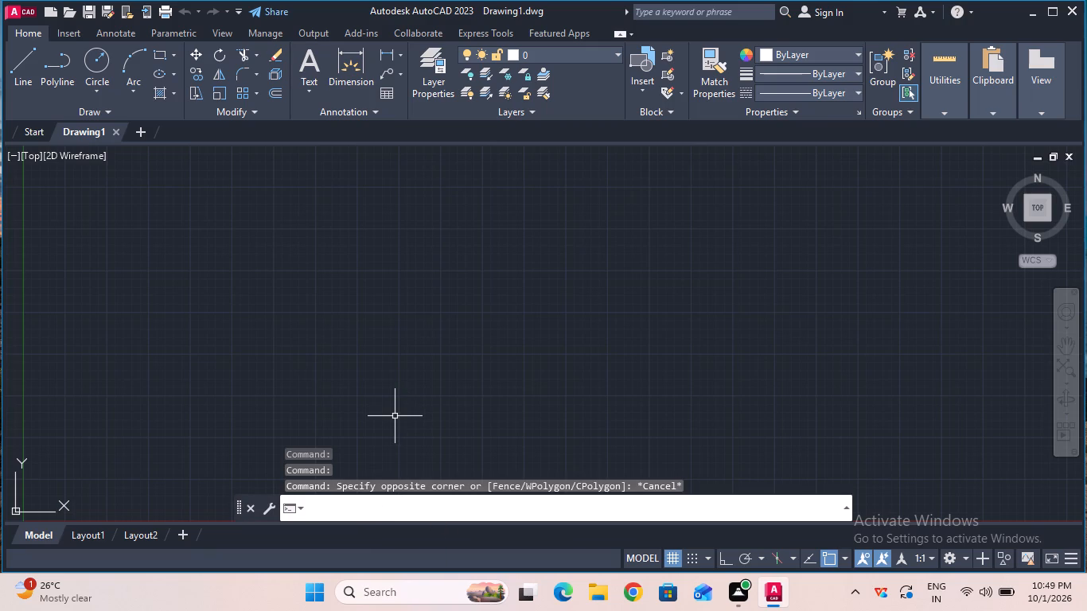
type("lo")
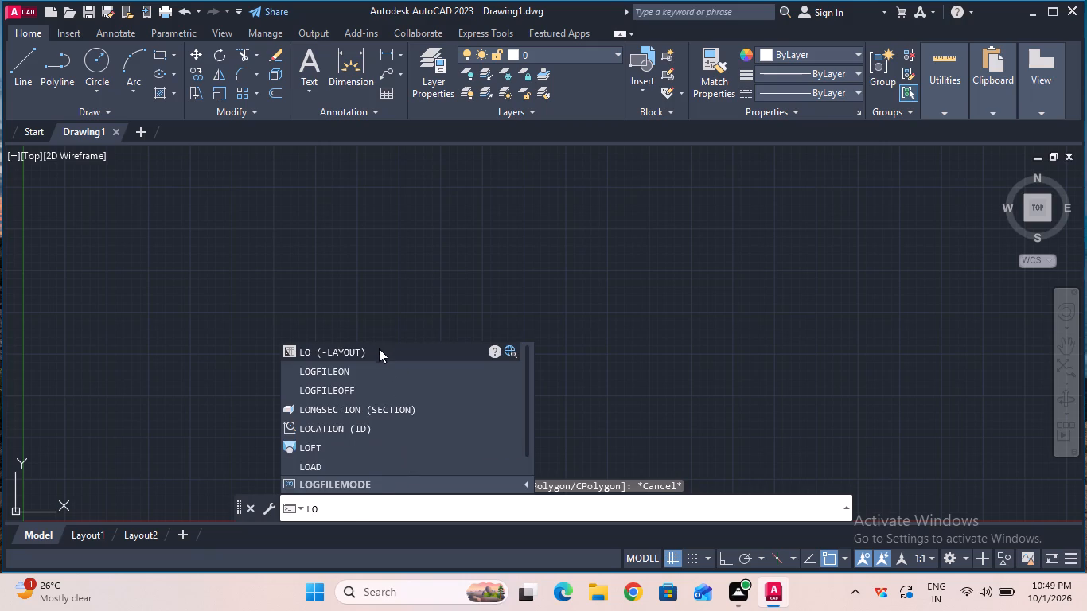
left_click(383, 368)
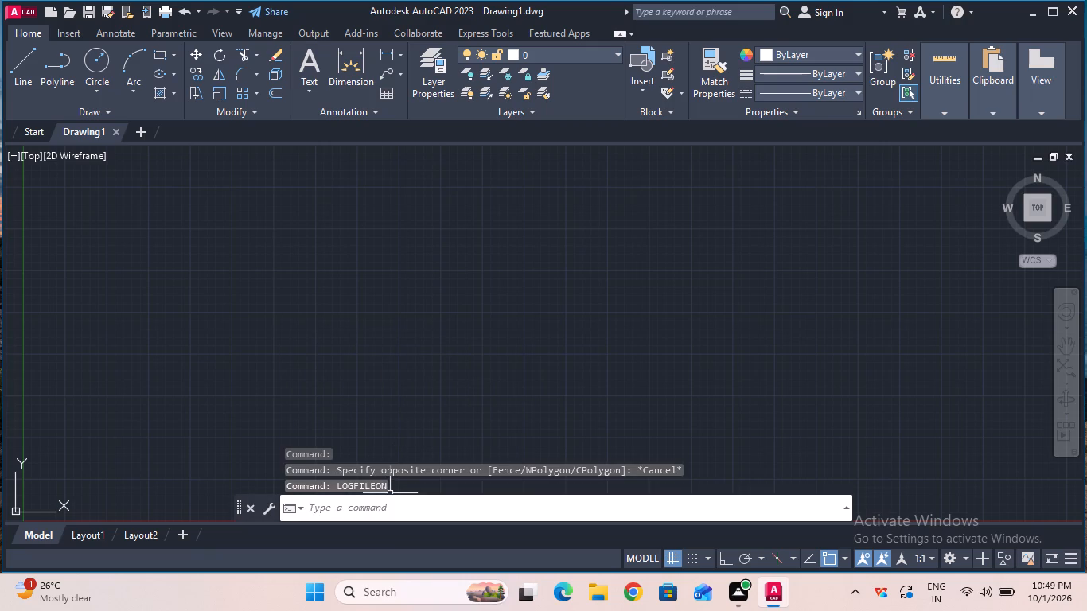
Configure the drawing units with a length precision of 0 and an insertion scale in millimeters.
left_click(388, 501)
type("unit")
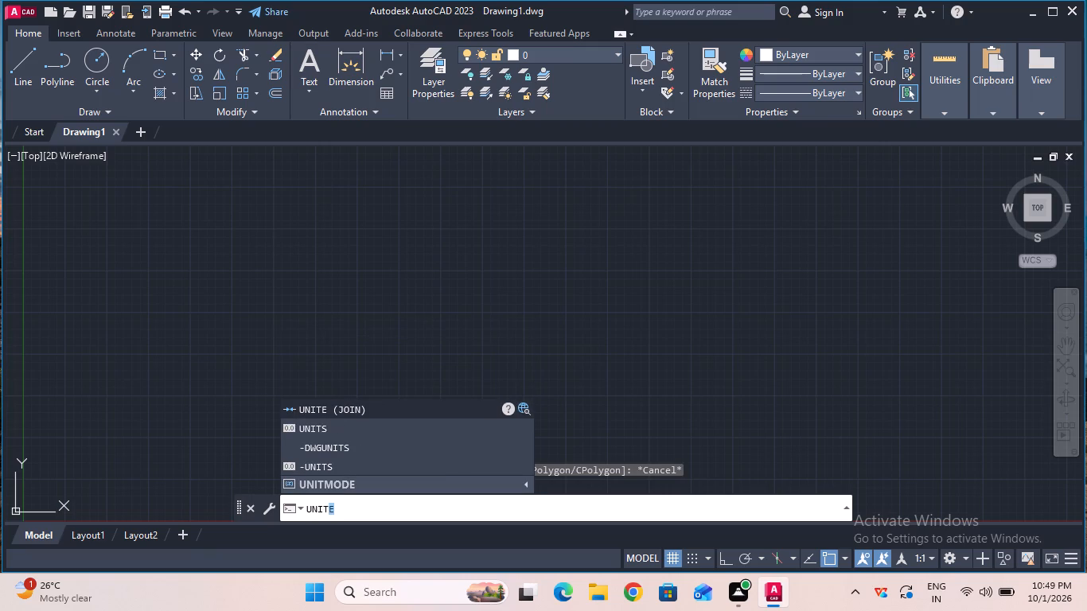
left_click(361, 430)
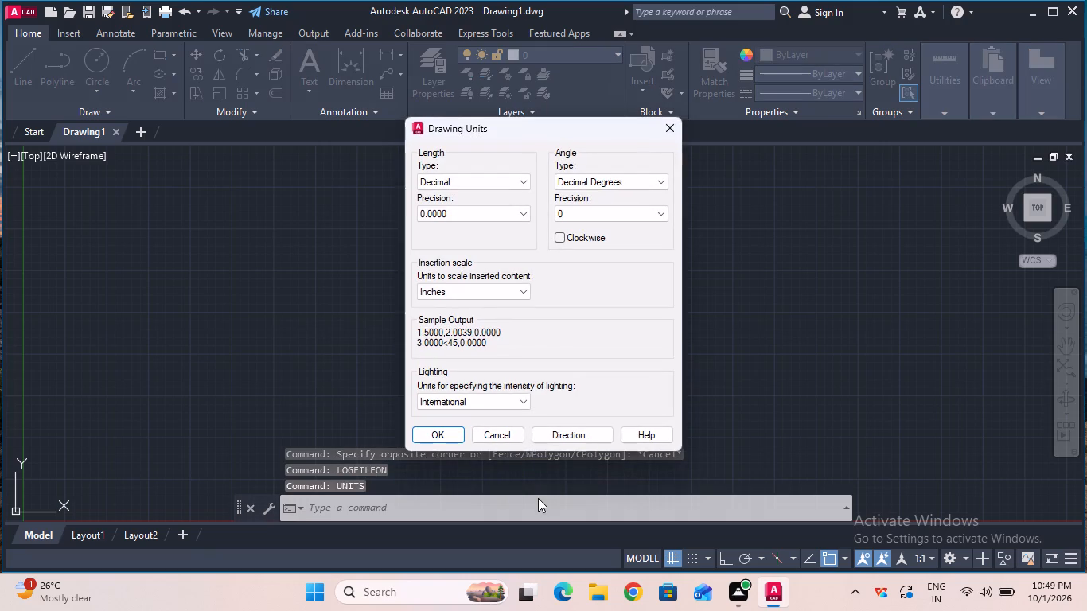
left_click(515, 214)
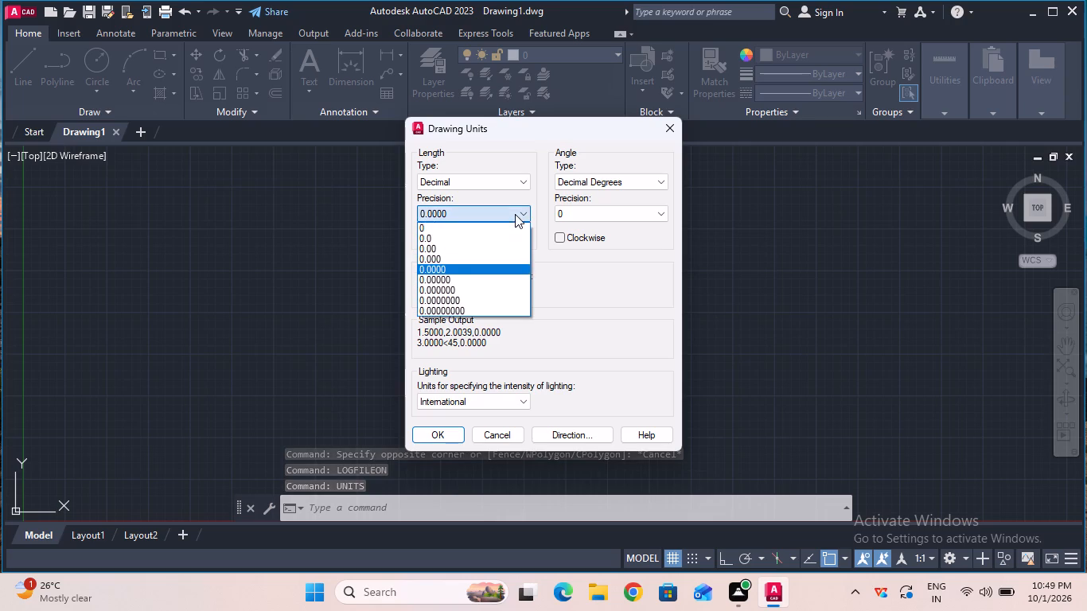
left_click(512, 227)
left_click(491, 297)
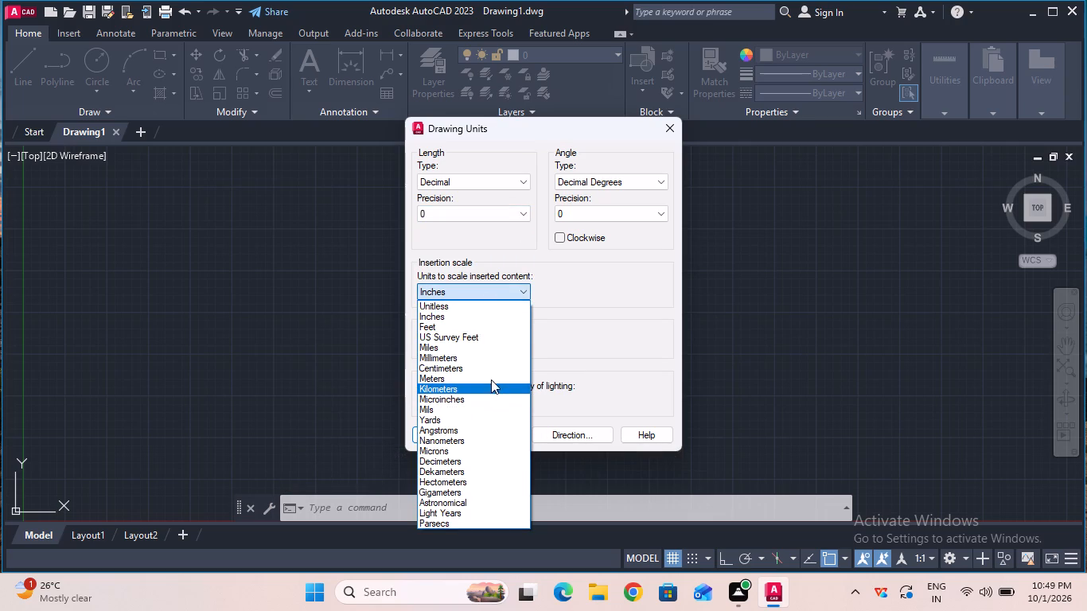
left_click(491, 354)
left_click(448, 432)
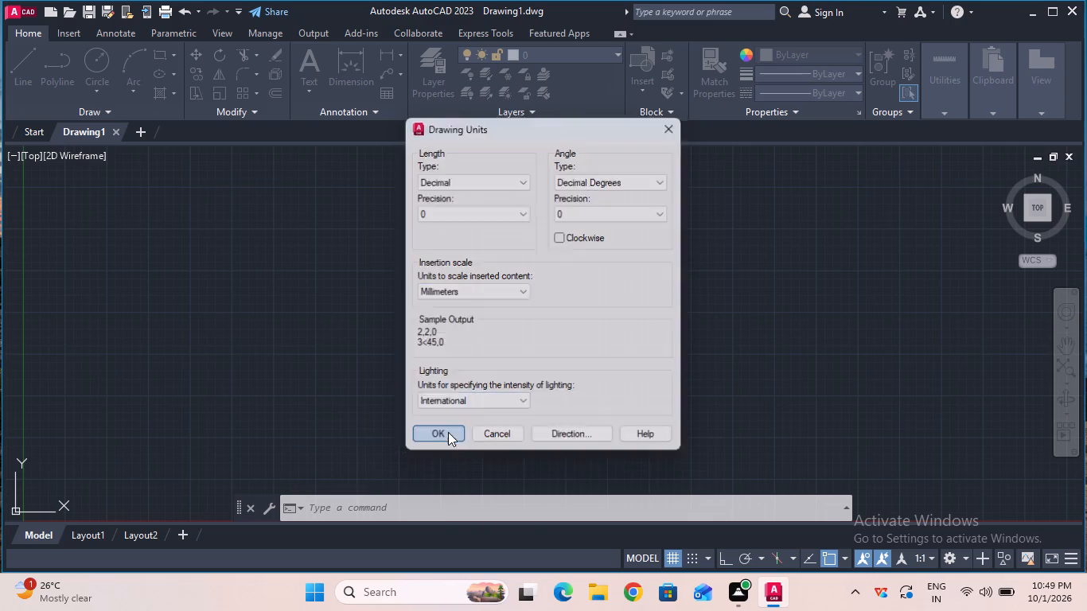
Modify the Standard dimension style so its linear dimensions use a primary units precision of 0.
left_click(431, 507)
key("d")
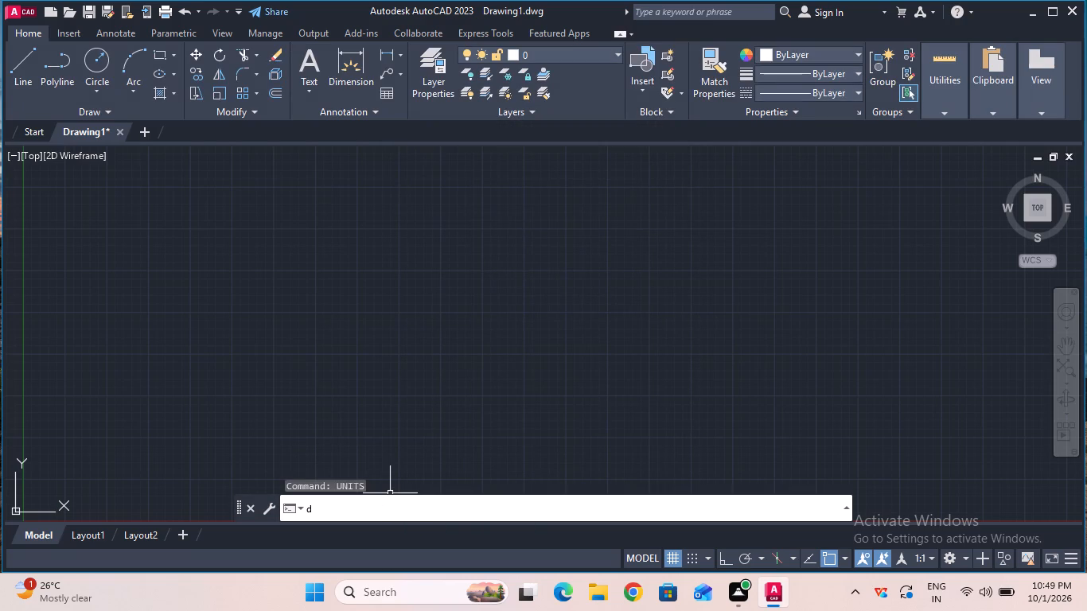
key("Return")
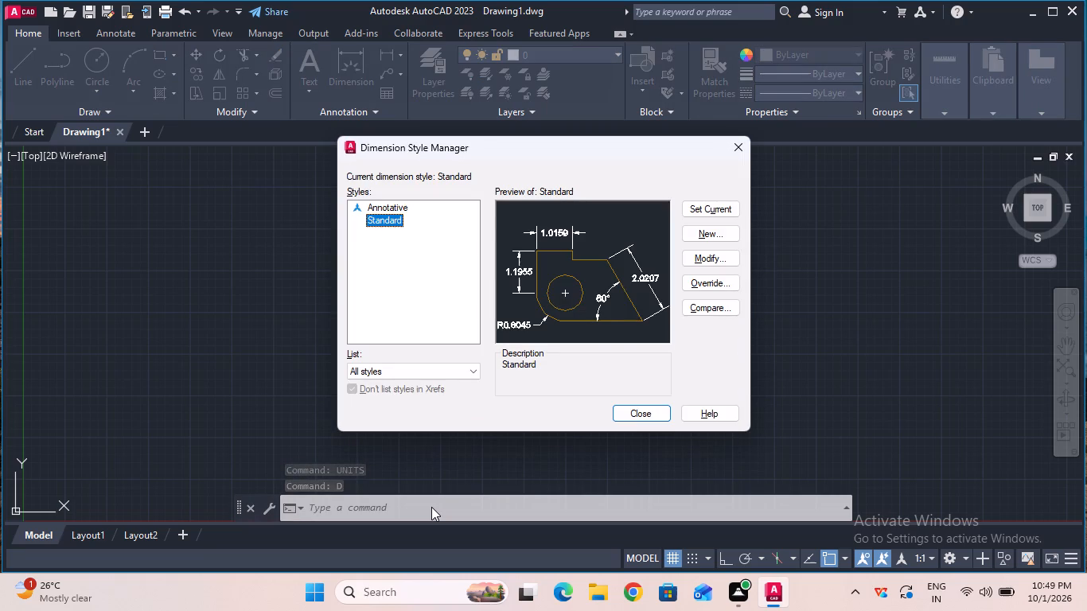
left_click(717, 265)
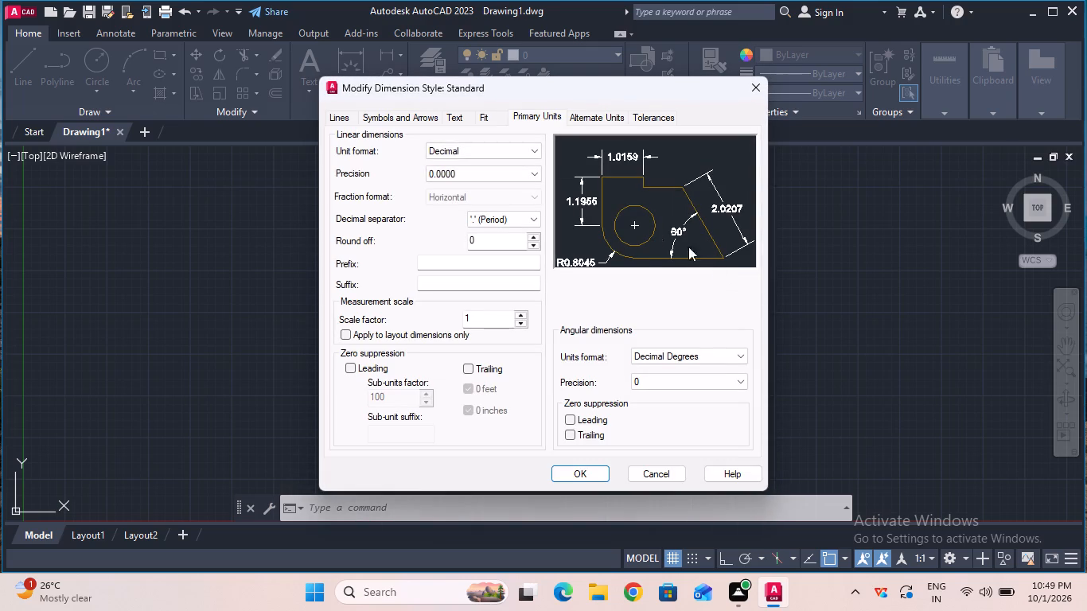
left_click(508, 170)
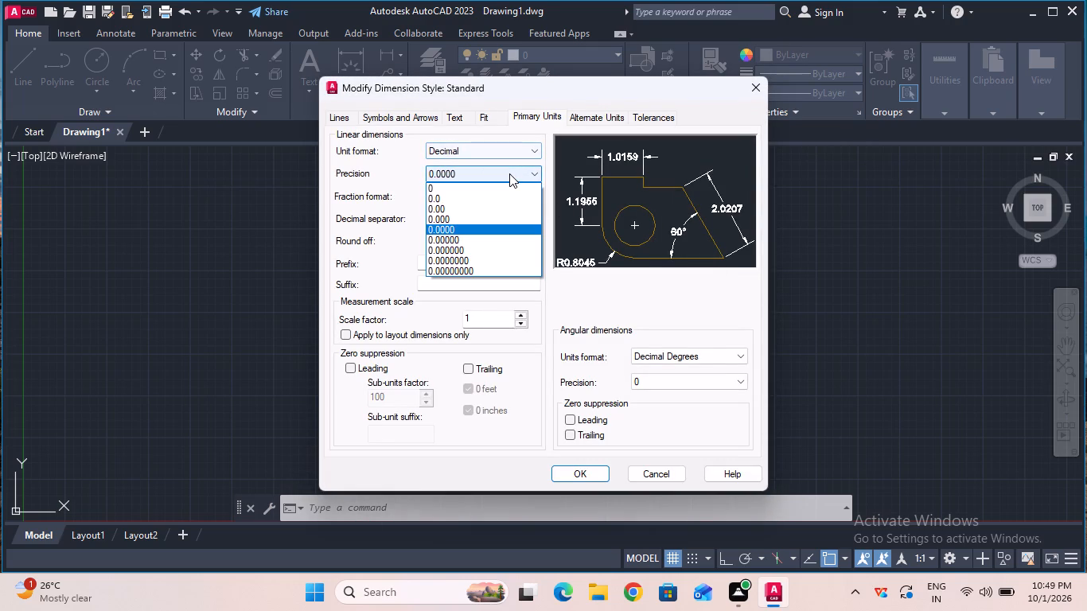
left_click(510, 185)
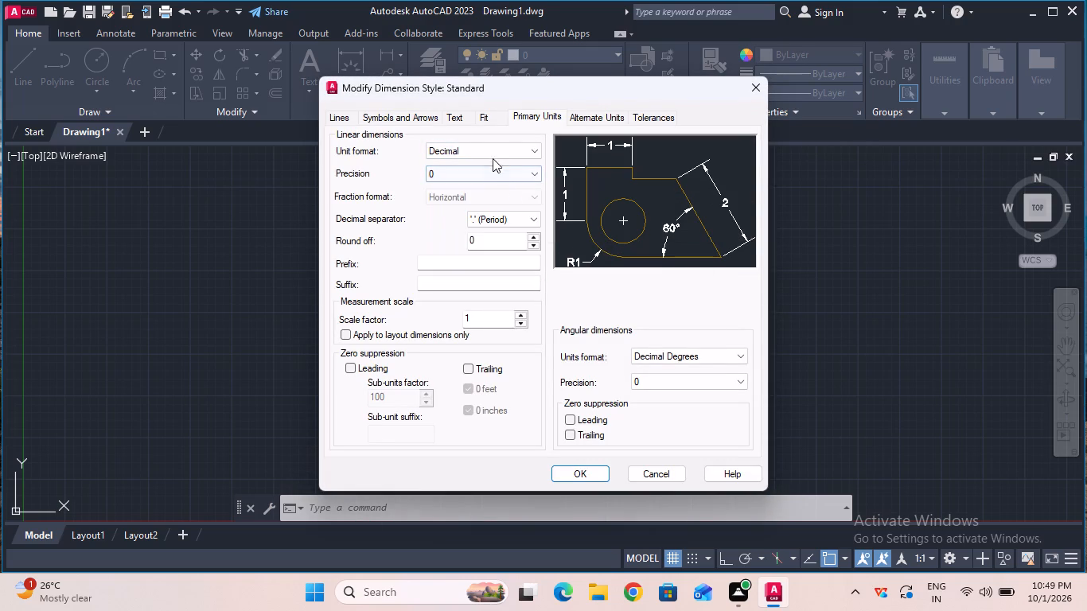
Set the Standard dimension style's text height to 6 and its text alignment to ISO standard, and accept the changes.
left_click(454, 123)
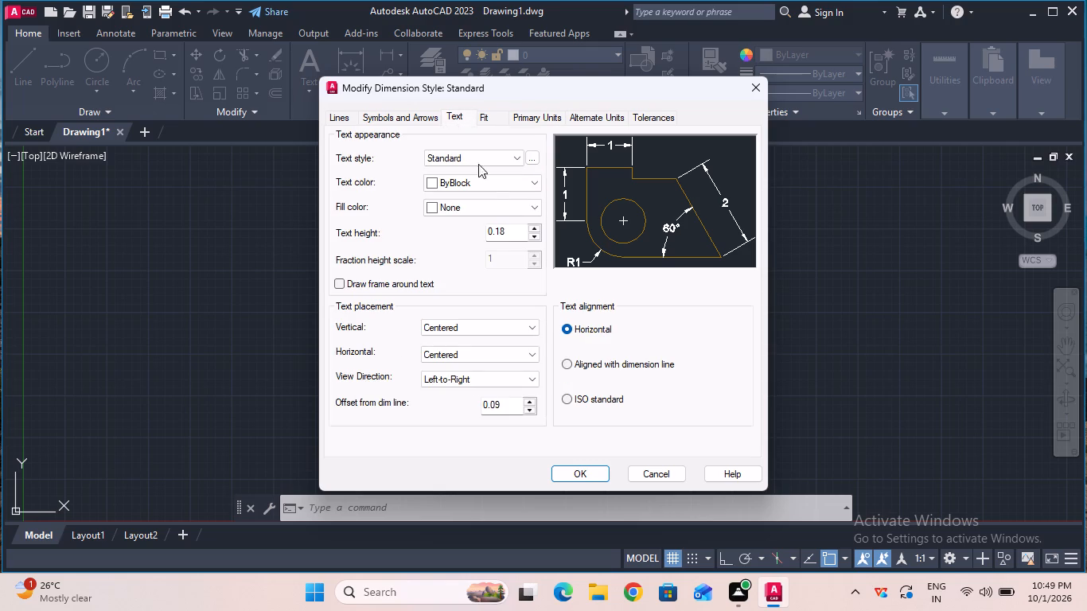
left_click(512, 230)
key("BackSpace")
key("BackSpace")
key("BackSpace")
key("BackSpace")
key("BackSpace")
key("BackSpace")
key("BackSpace")
key("BackSpace")
key("BackSpace")
key("BackSpace")
key("BackSpace")
key("BackSpace")
key("BackSpace")
key("BackSpace")
key("BackSpace")
key("BackSpace")
key("6")
double_click(563, 393)
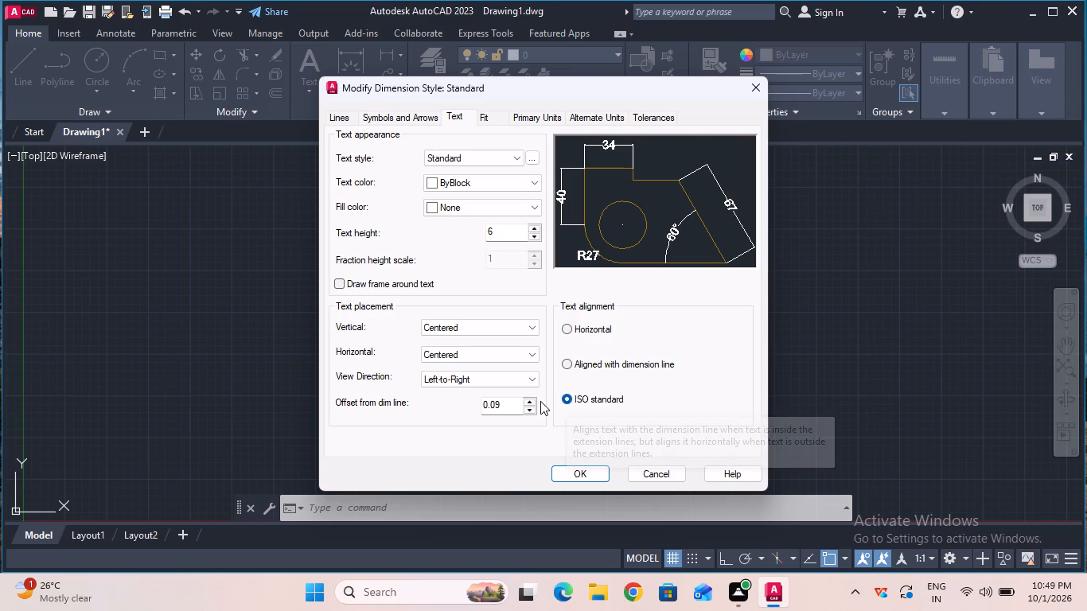
left_click(594, 476)
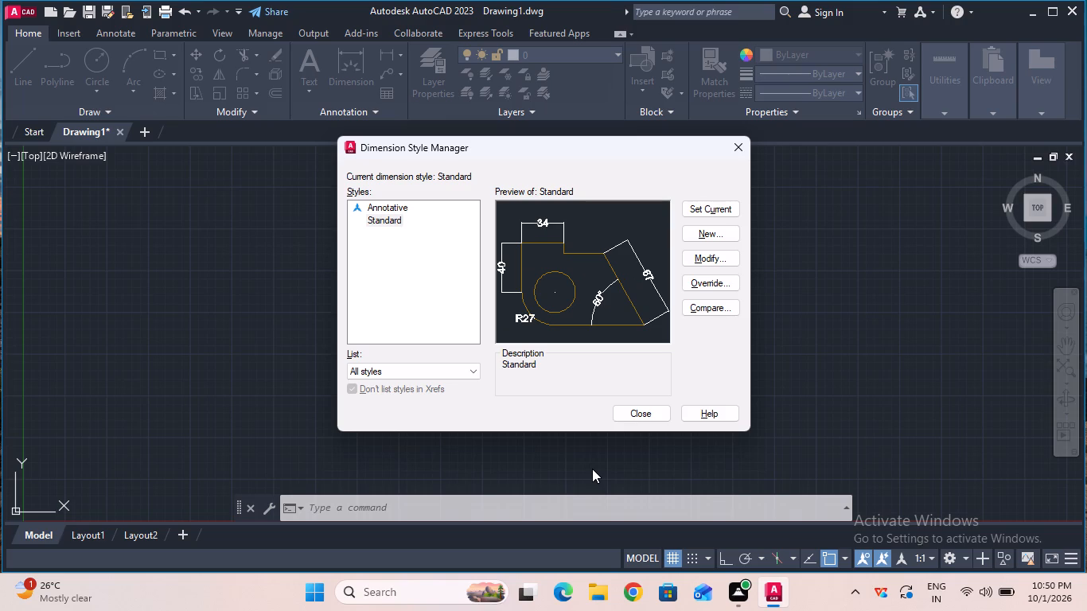
Make the Standard dimension style current and close the Dimension Style Manager.
double_click(699, 216)
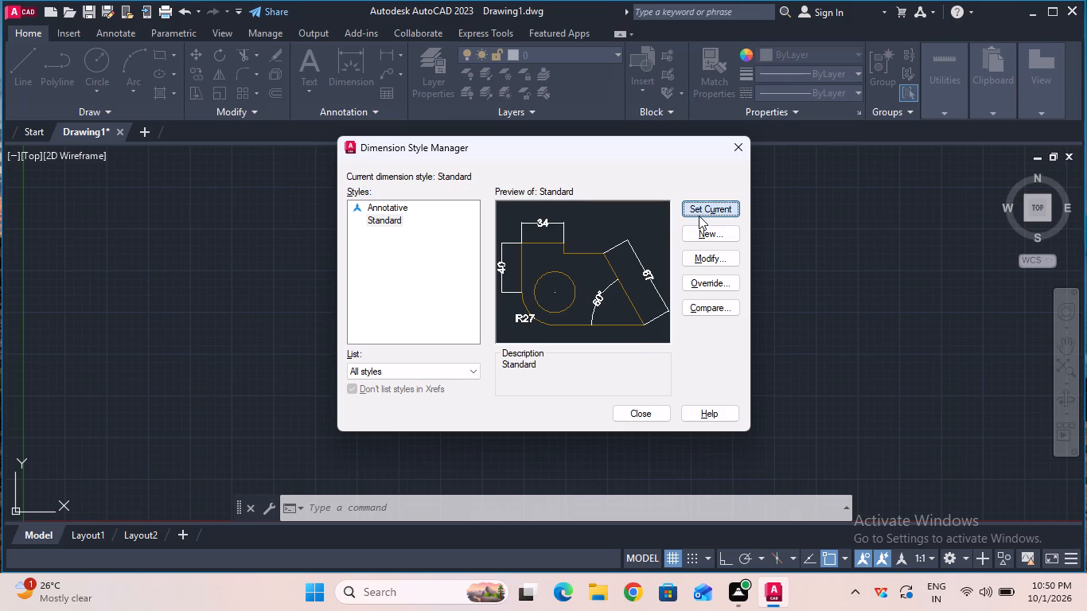
left_click(643, 416)
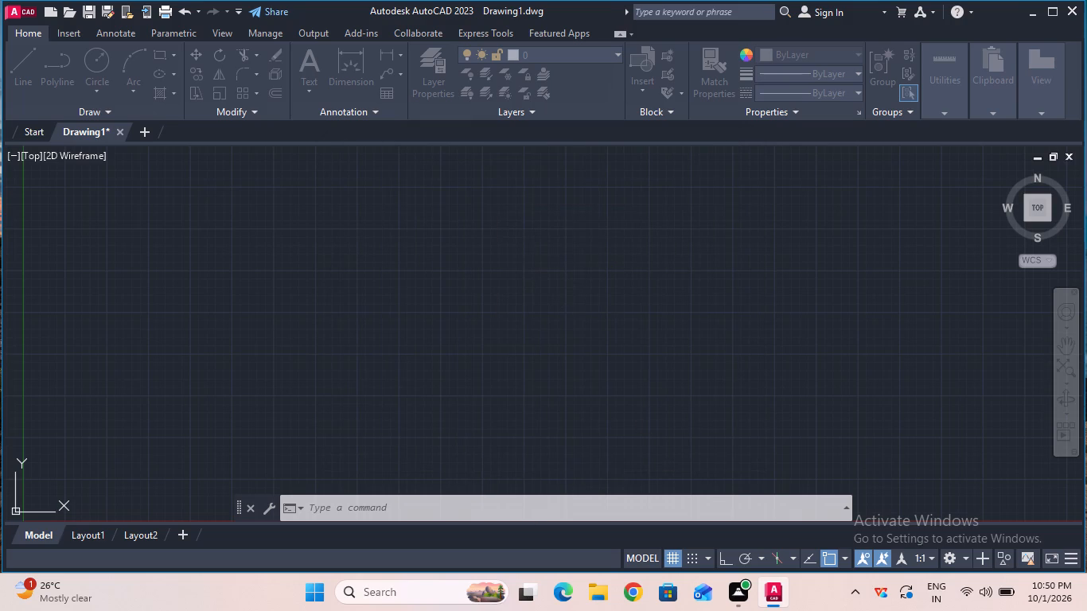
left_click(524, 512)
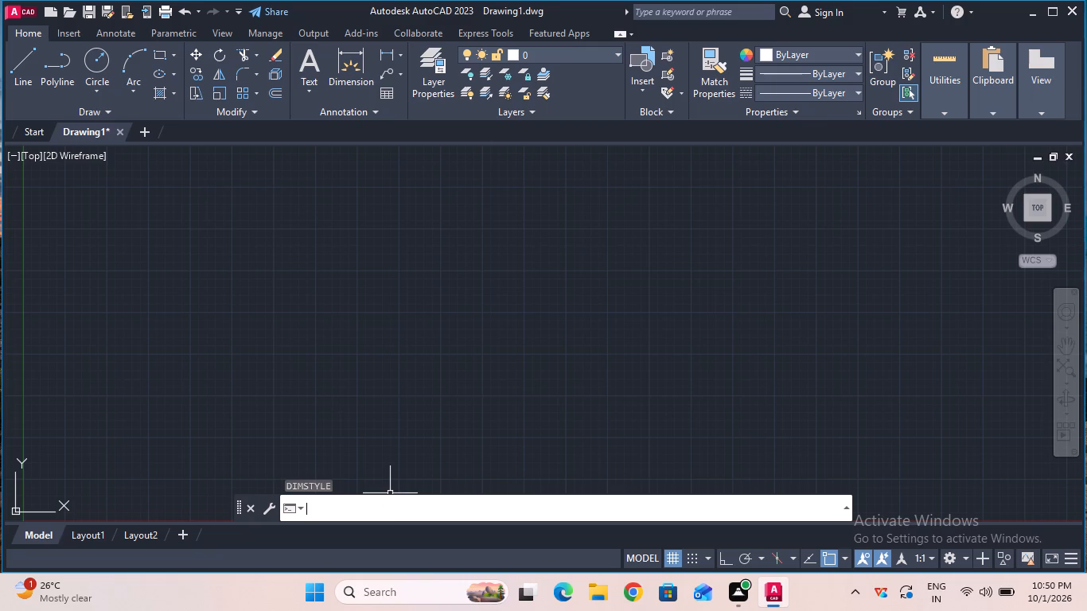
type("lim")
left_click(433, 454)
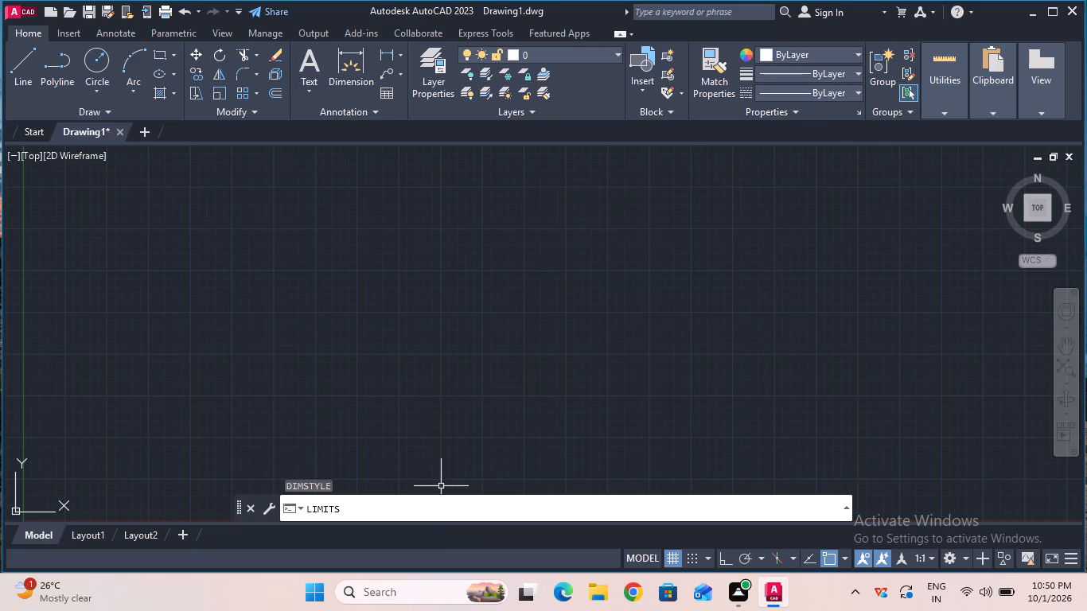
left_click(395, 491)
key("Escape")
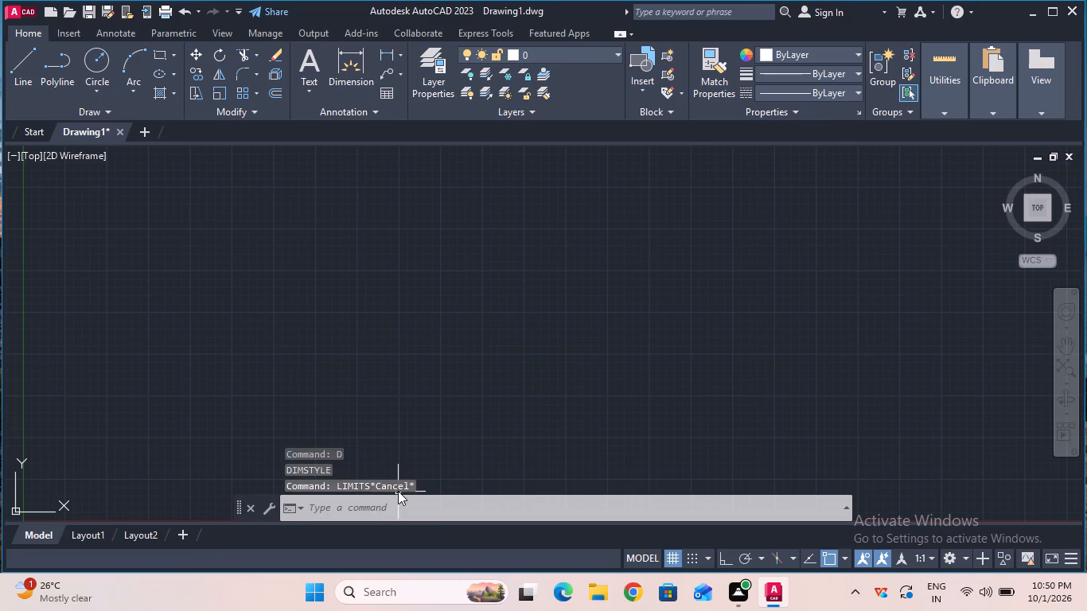
Set the model space limits from a lower left corner at 0,0 to an upper right corner at 100,100.
type("lim")
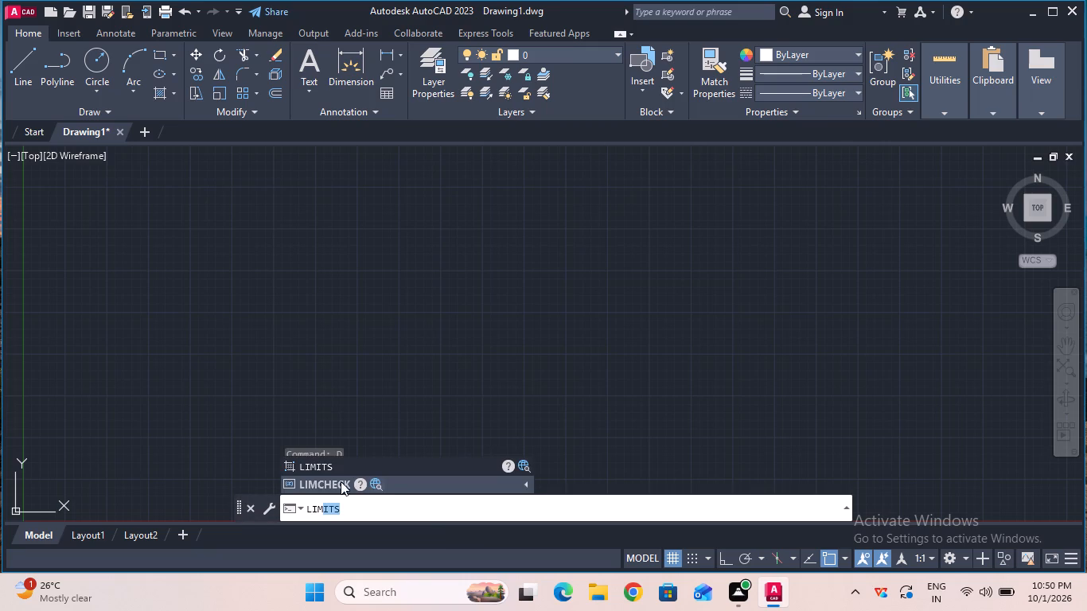
left_click(328, 471)
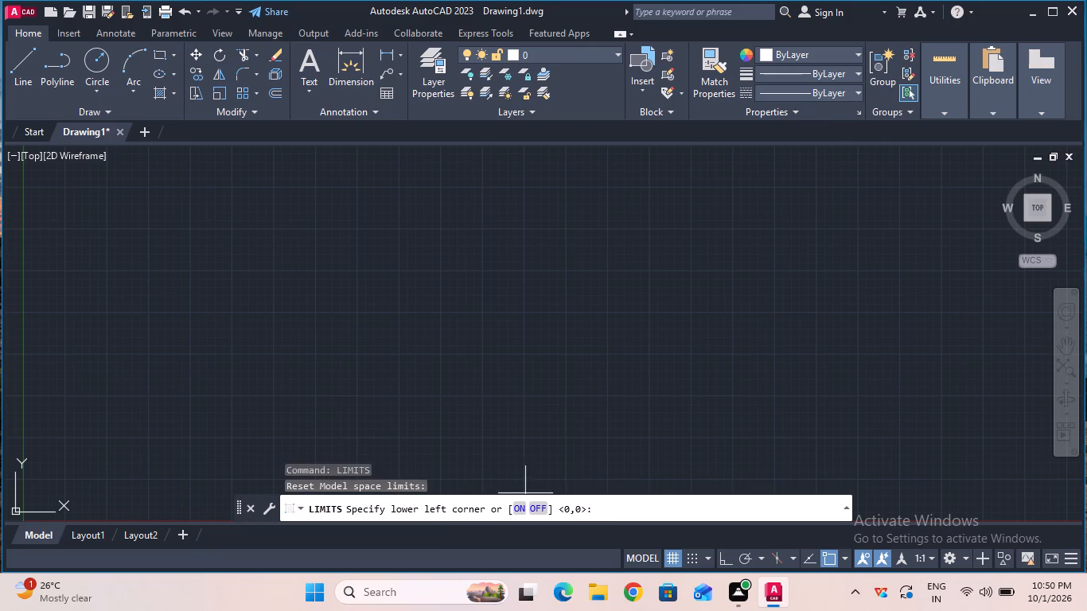
left_click(614, 512)
type("0,0")
key("Return")
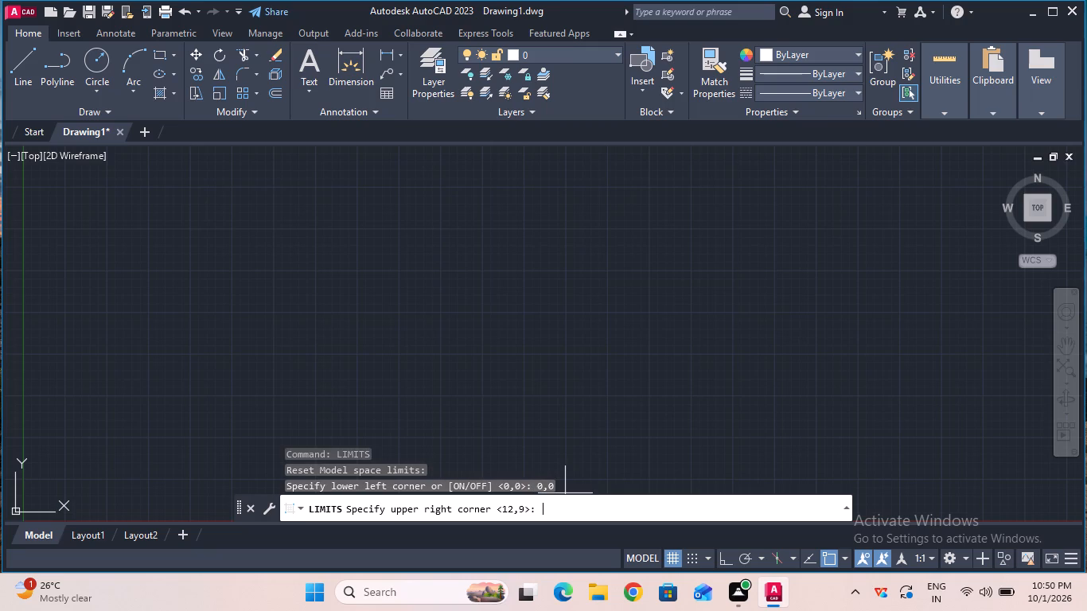
type("100")
type(",100")
key("Return")
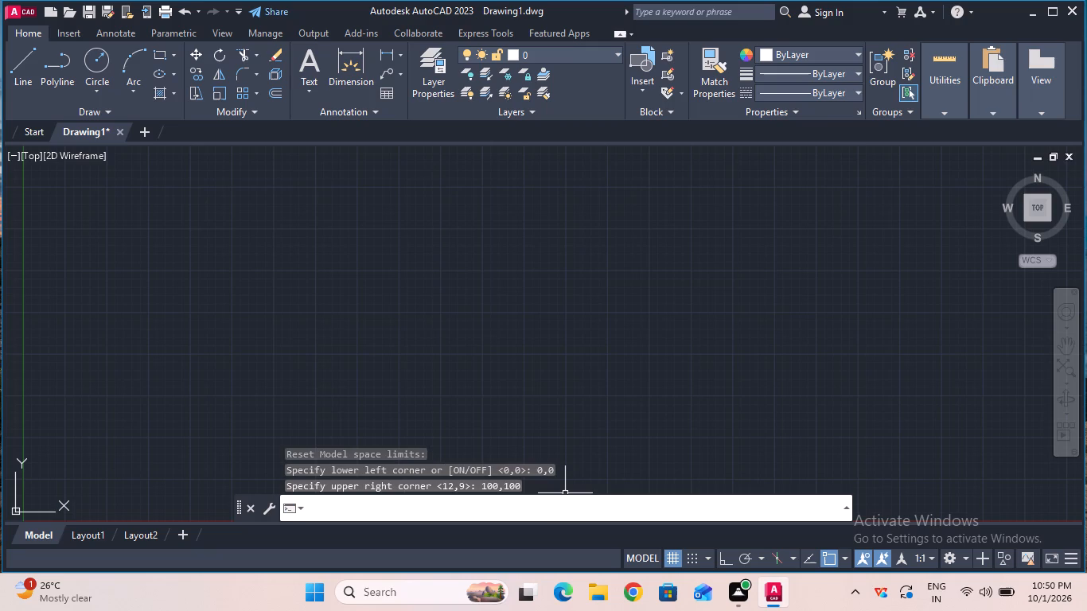
Zoom All to fit the drawing limits in the view.
key("z")
key("Return")
key("a")
key("Return")
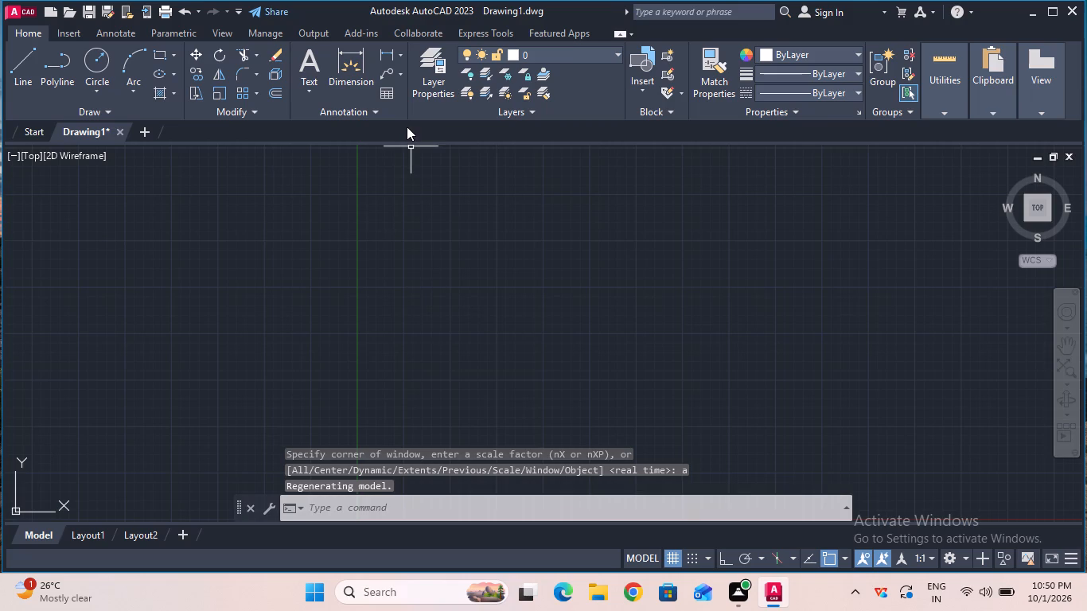
Turn on Ortho mode.
key("F8")
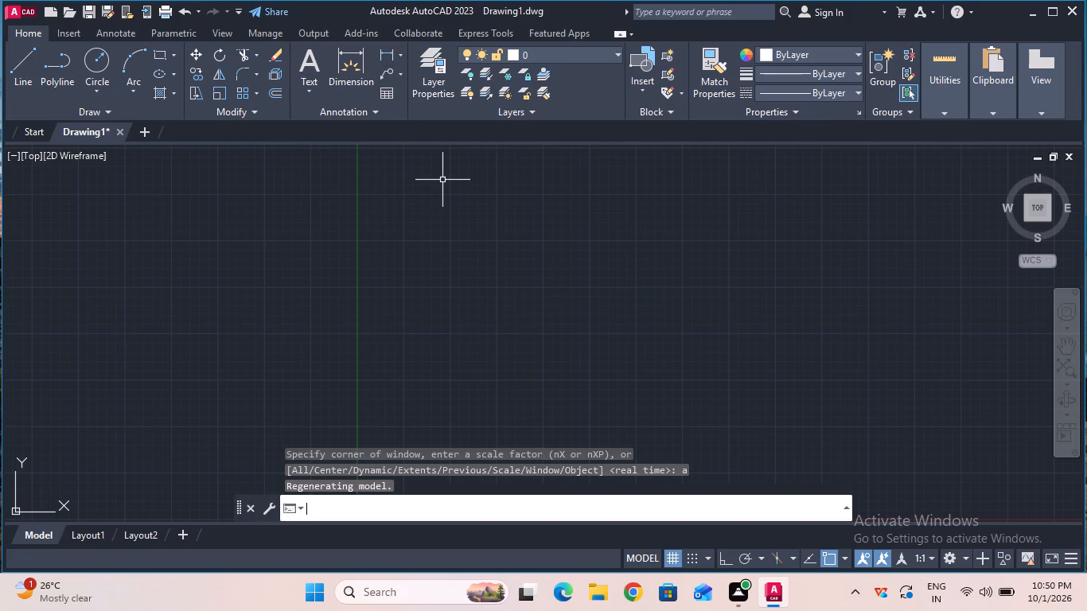
Load the CENTER linetype from acad.lin into the drawing and close the Linetype Manager.
left_click(403, 60)
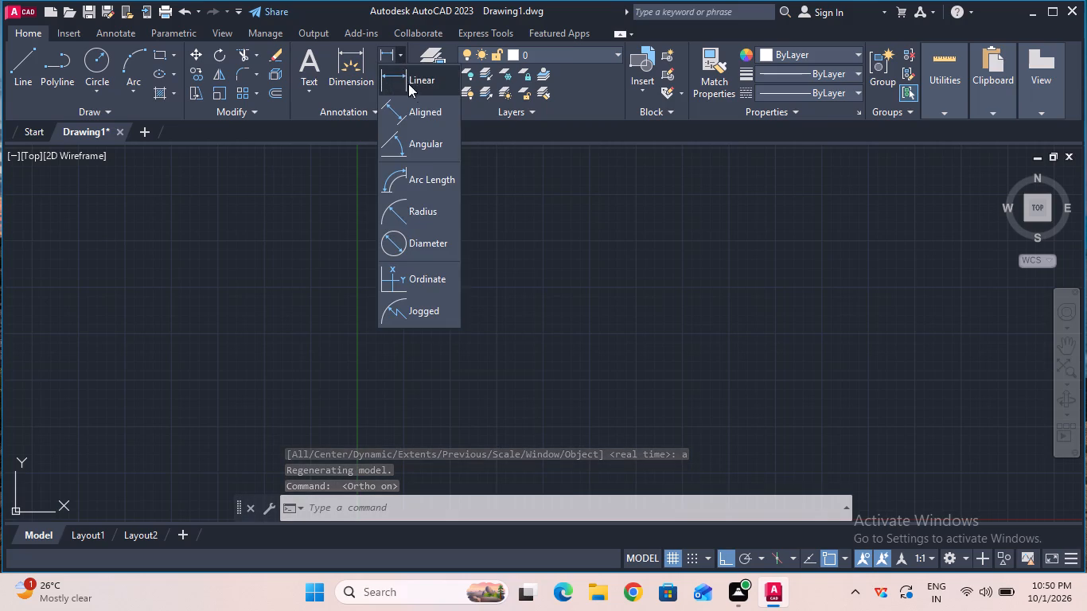
left_click(418, 107)
left_click(782, 90)
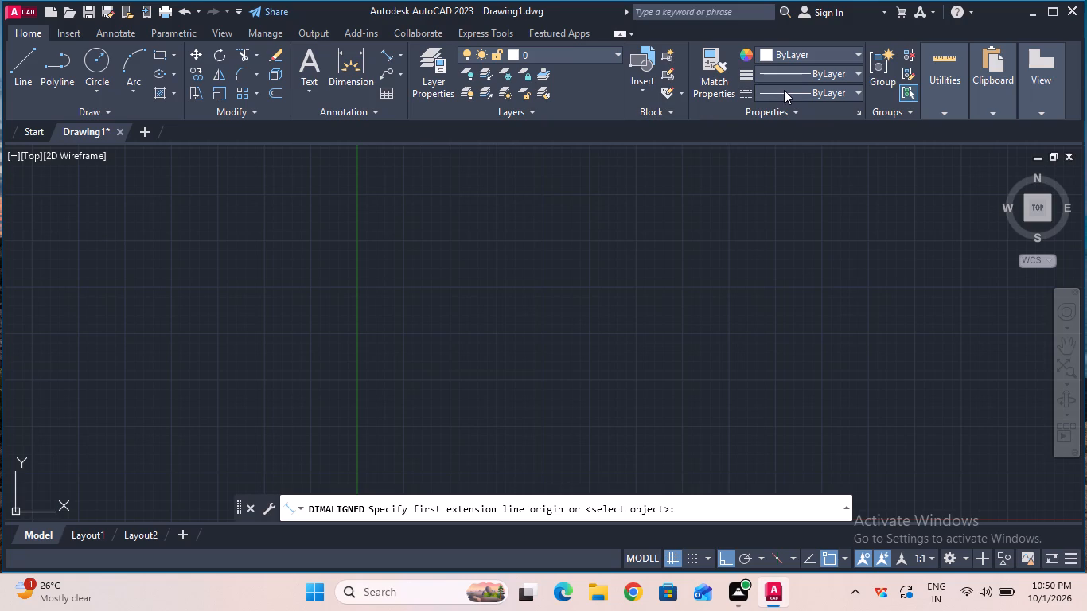
left_click(793, 166)
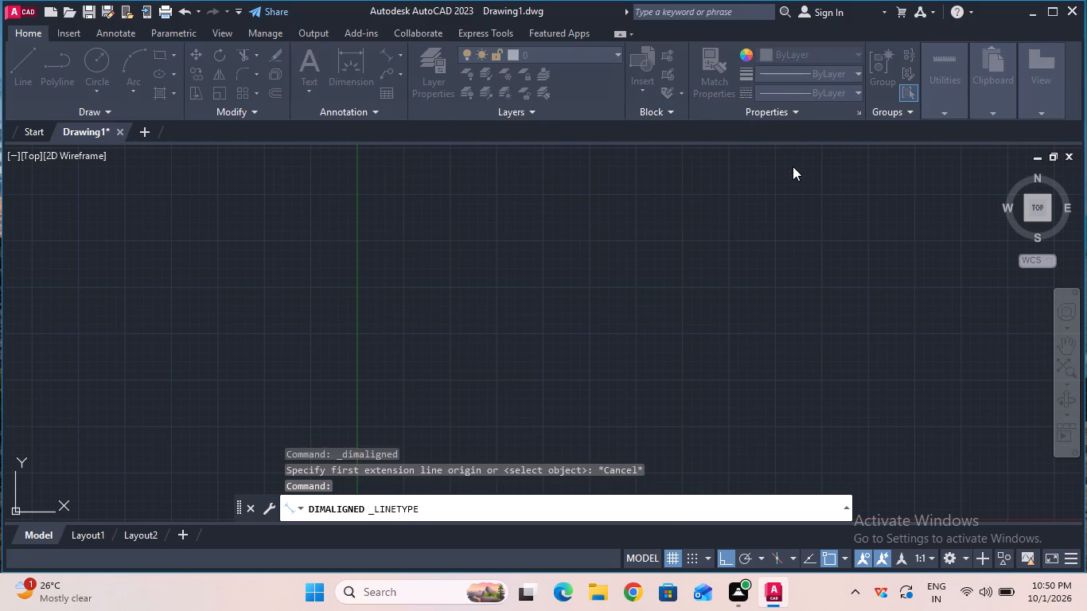
left_click(659, 158)
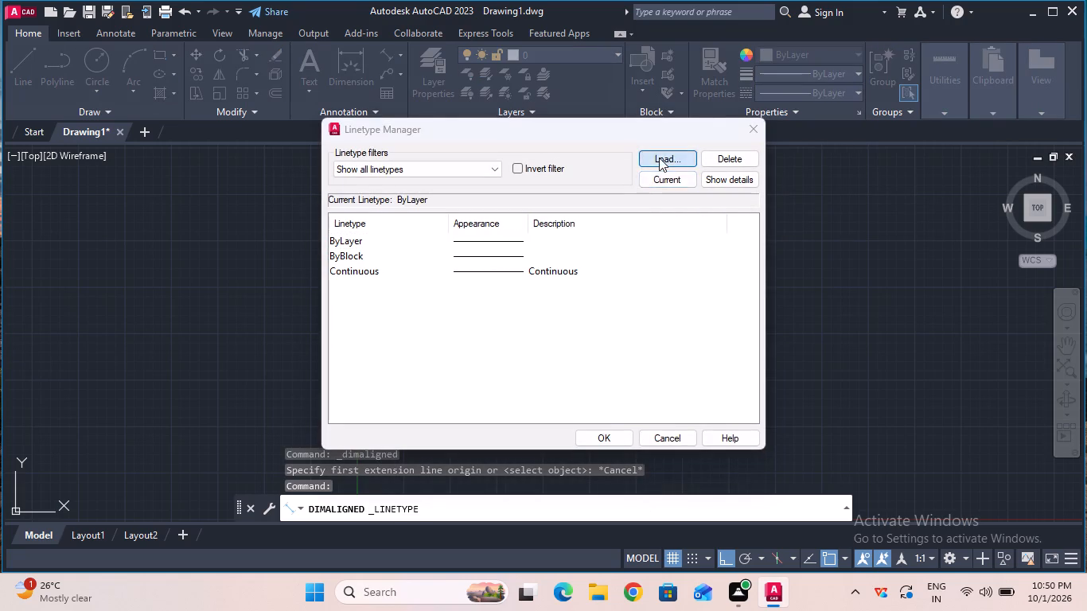
left_click_drag(695, 255, 700, 287)
left_click(571, 329)
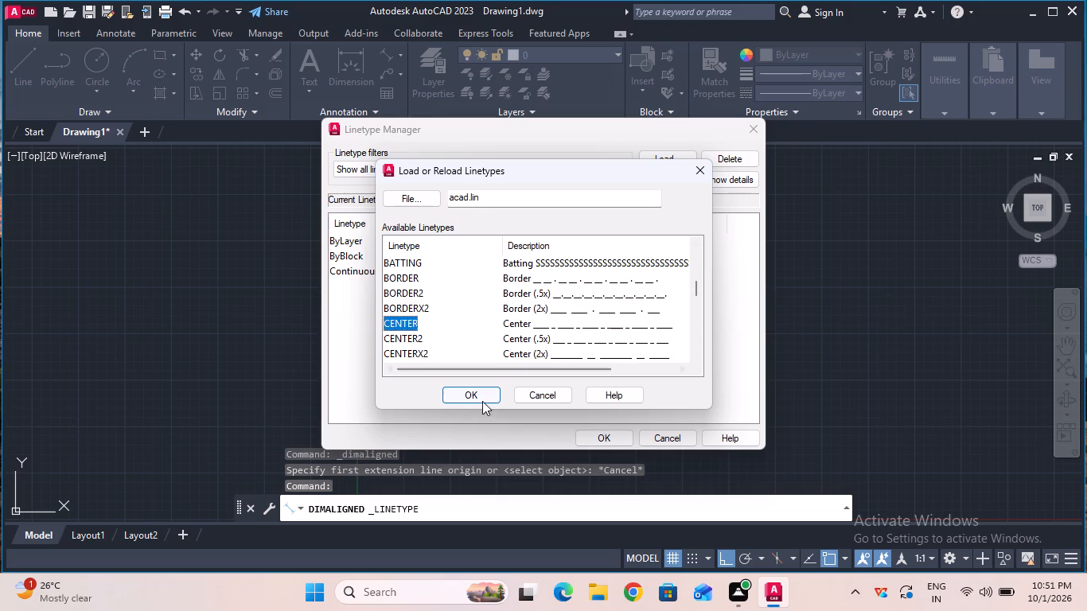
left_click(481, 402)
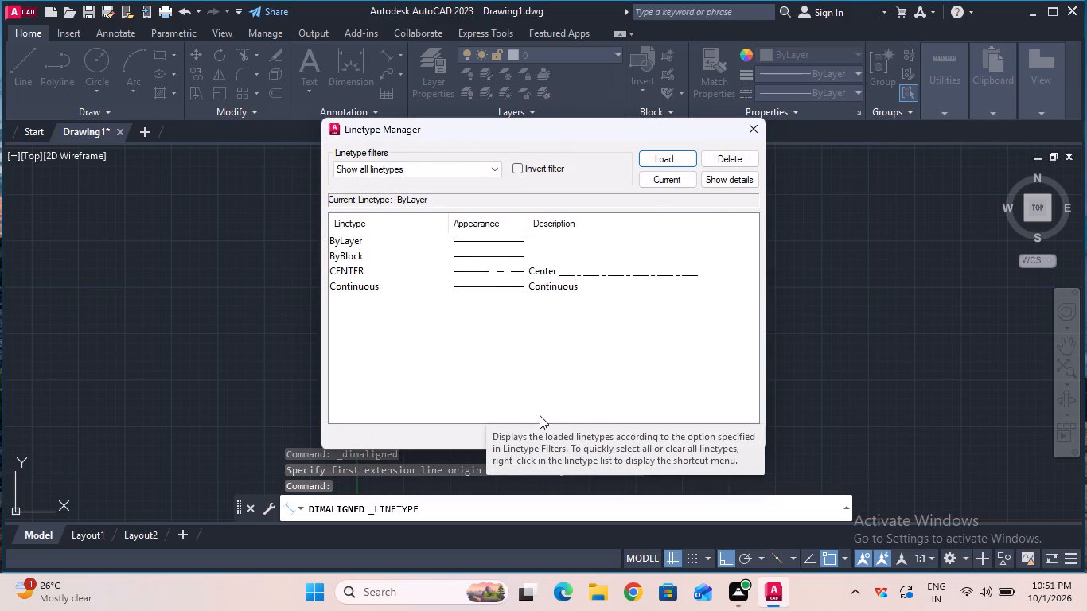
left_click(469, 416)
left_click(579, 441)
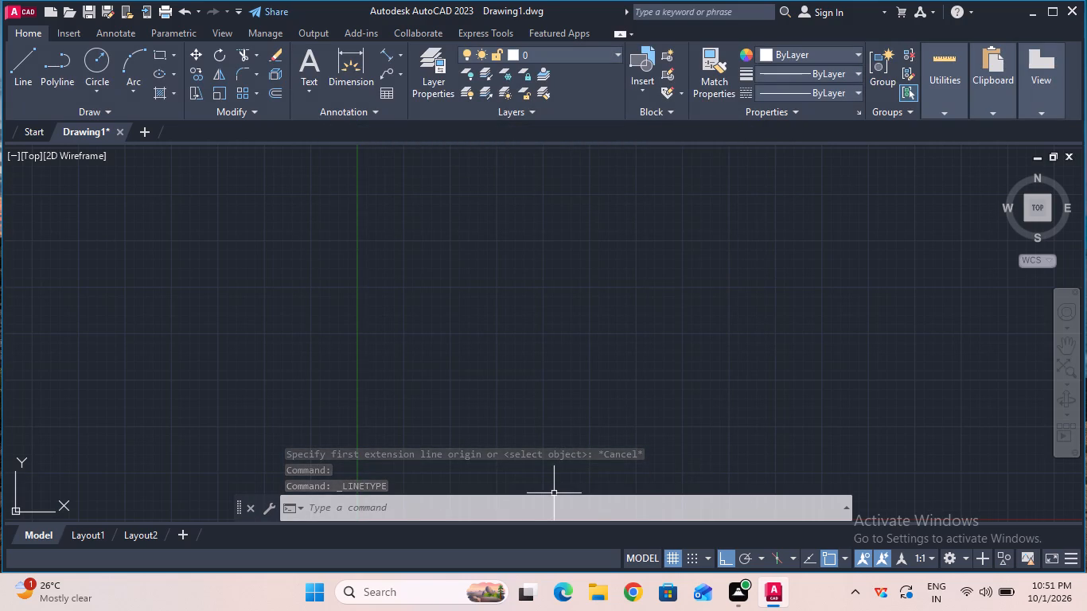
left_click(554, 492)
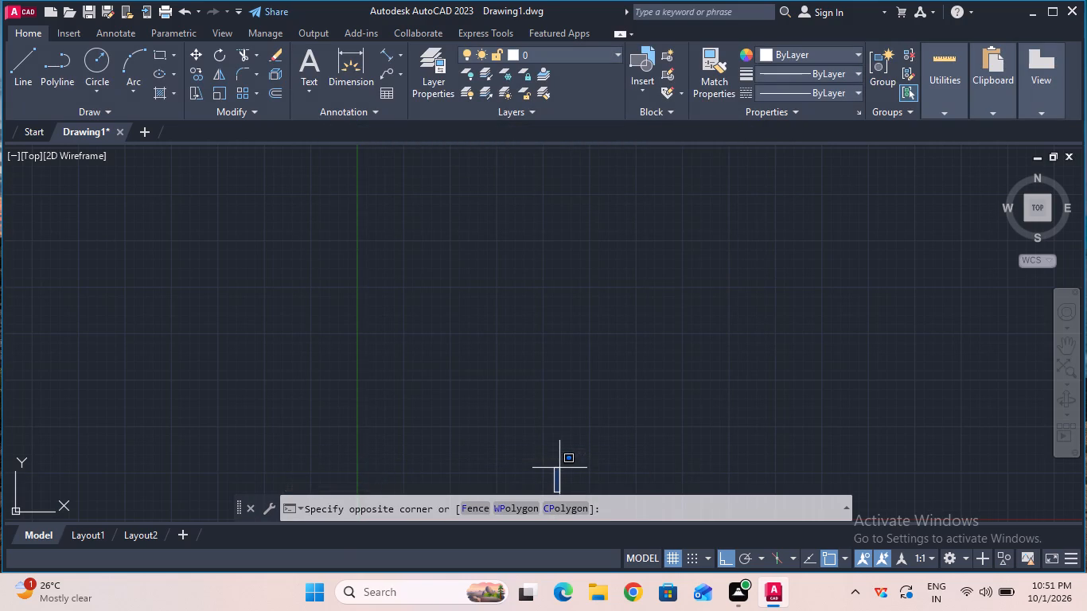
key("Escape")
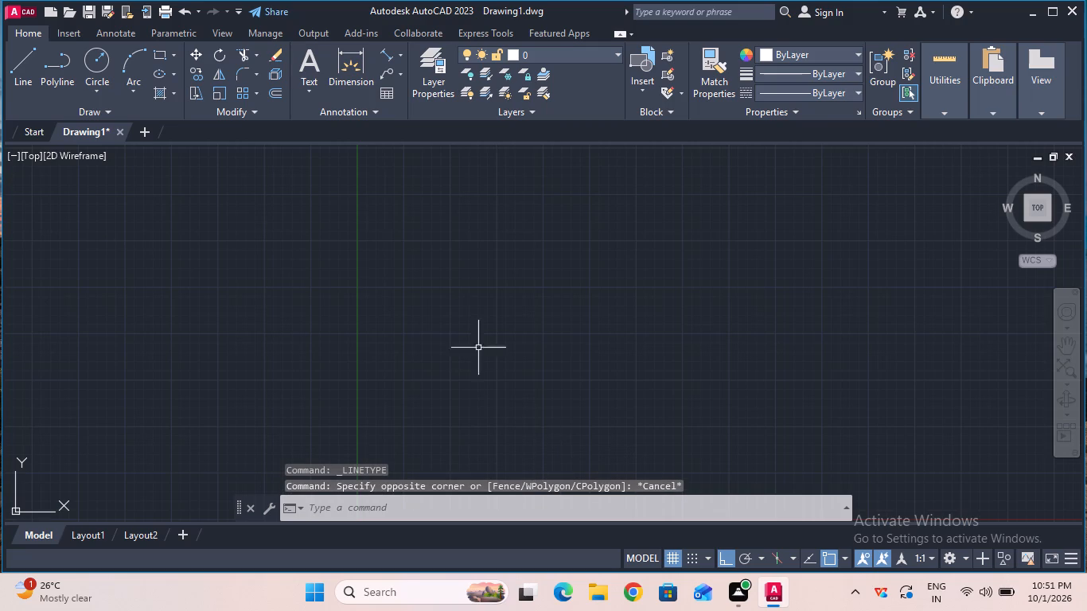
Turn on isometric drafting with the top isoplane.
left_click(788, 556)
left_click(804, 517)
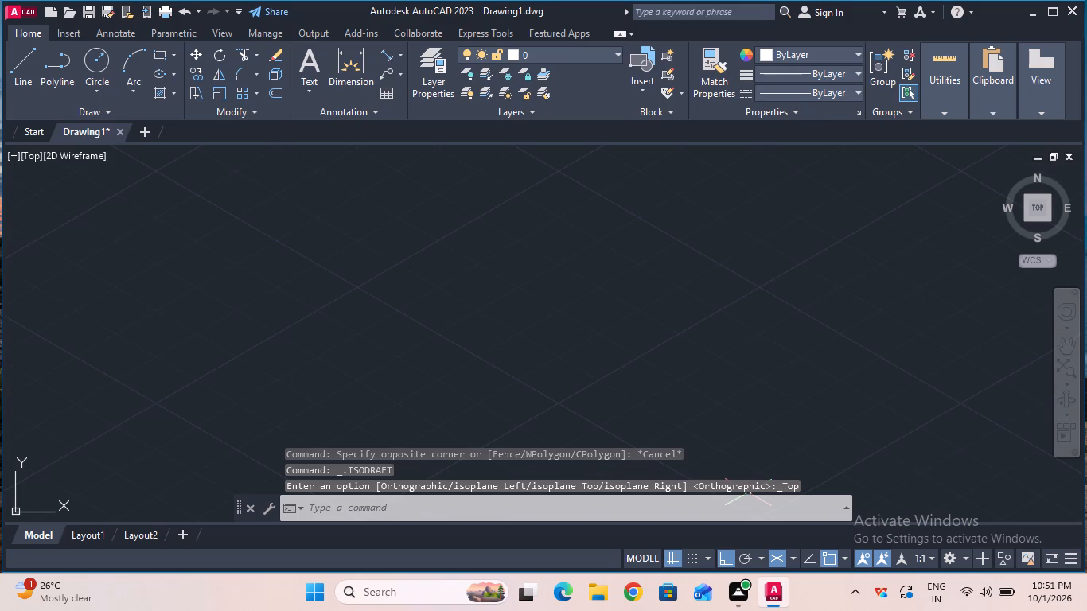
Draw a closed isometric rectangle with lines 110 at 330°, 72 at 30° and 110 at 150°, finishing at the start point.
left_click(16, 78)
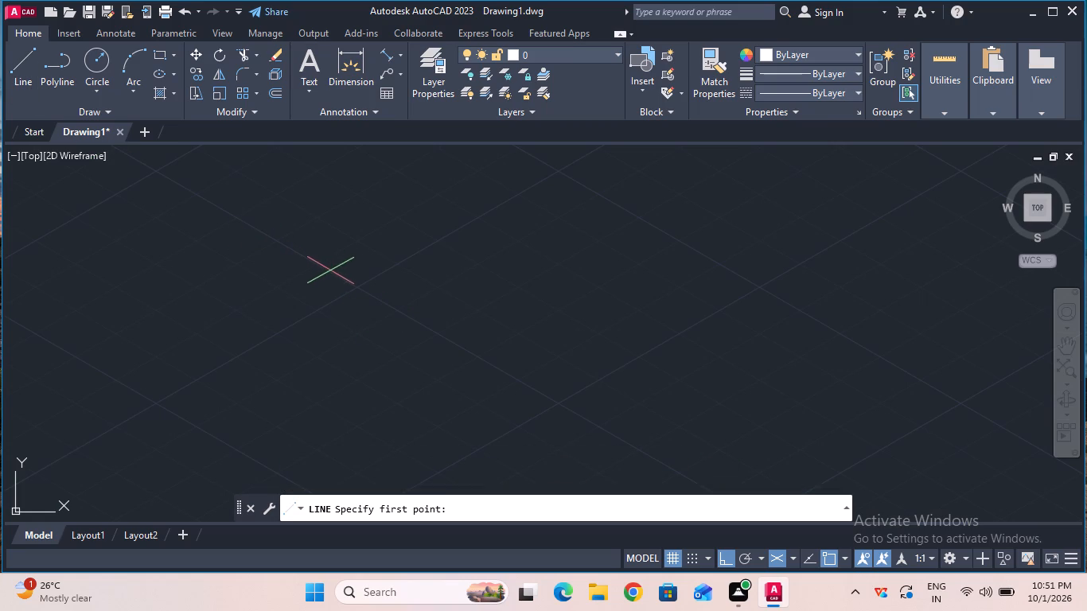
left_click(356, 289)
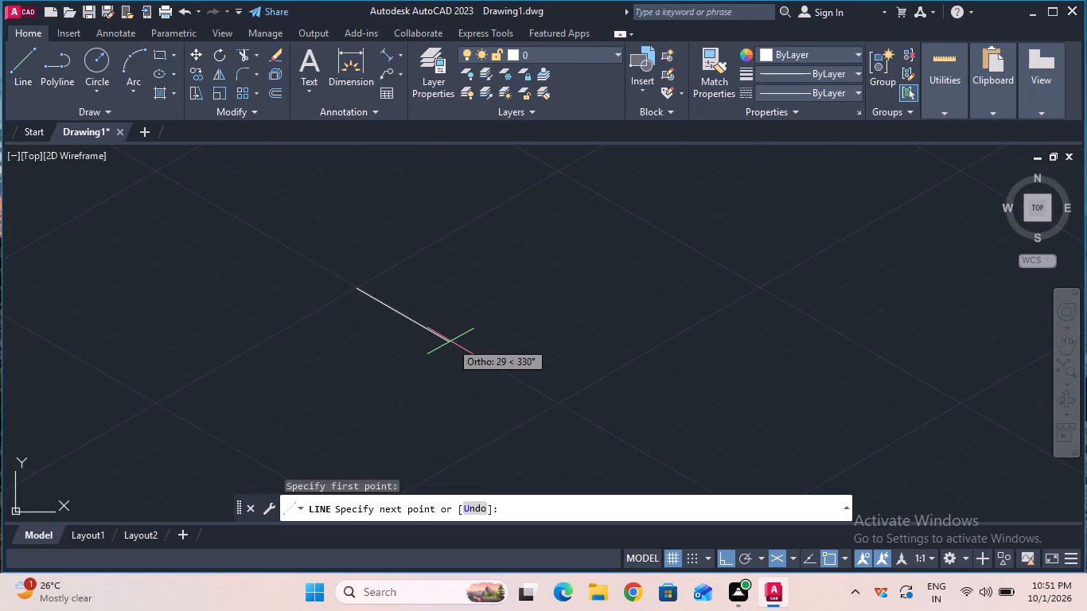
type("11")
key("0")
key("Return")
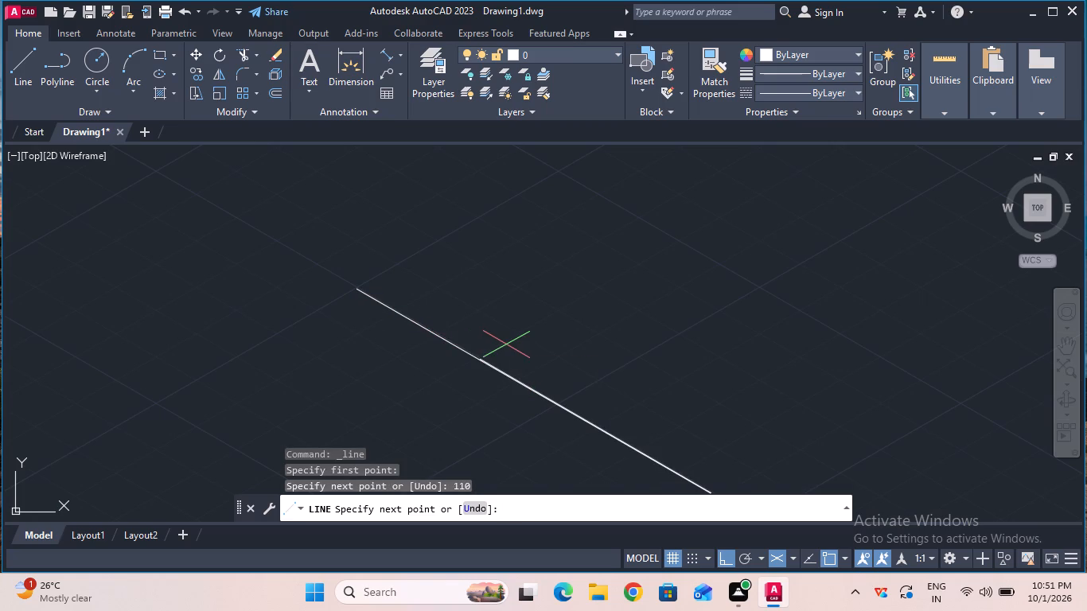
scroll(506, 344, "down", 2, "ctrl")
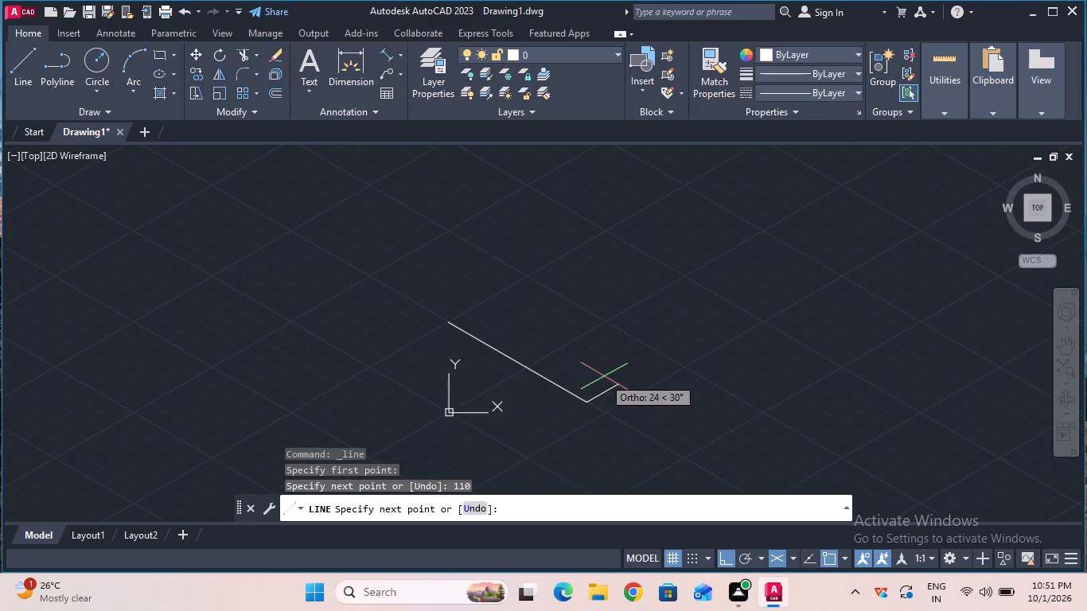
key("7")
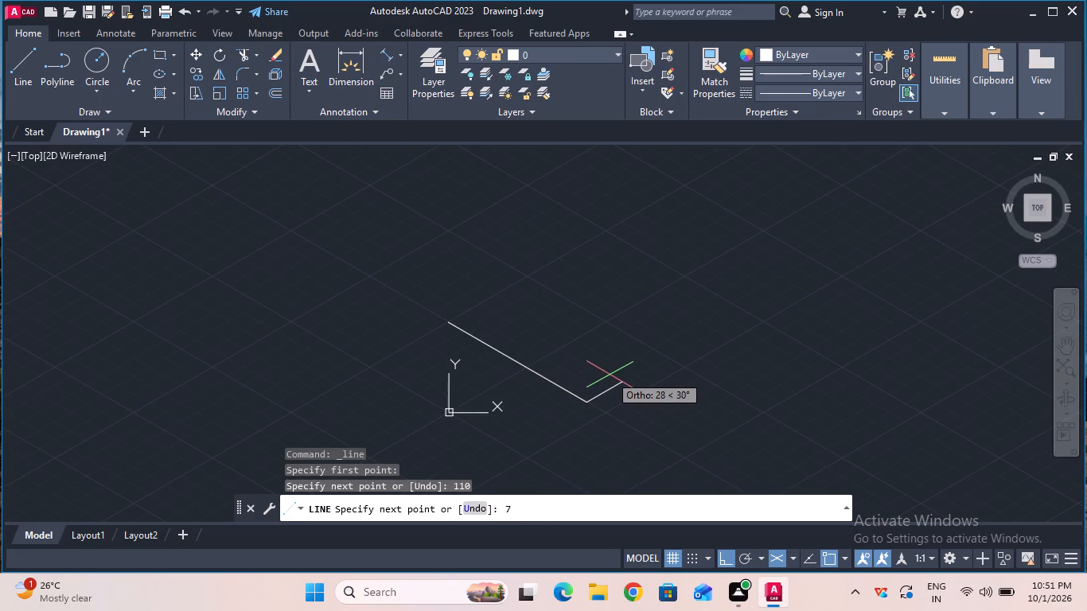
key("2")
key("Return")
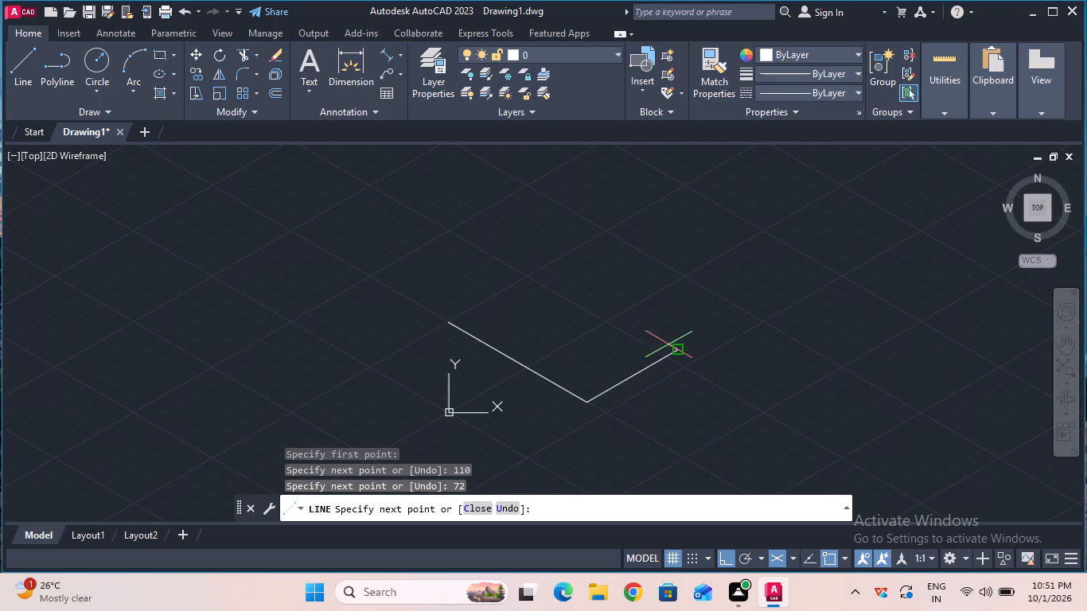
type("11")
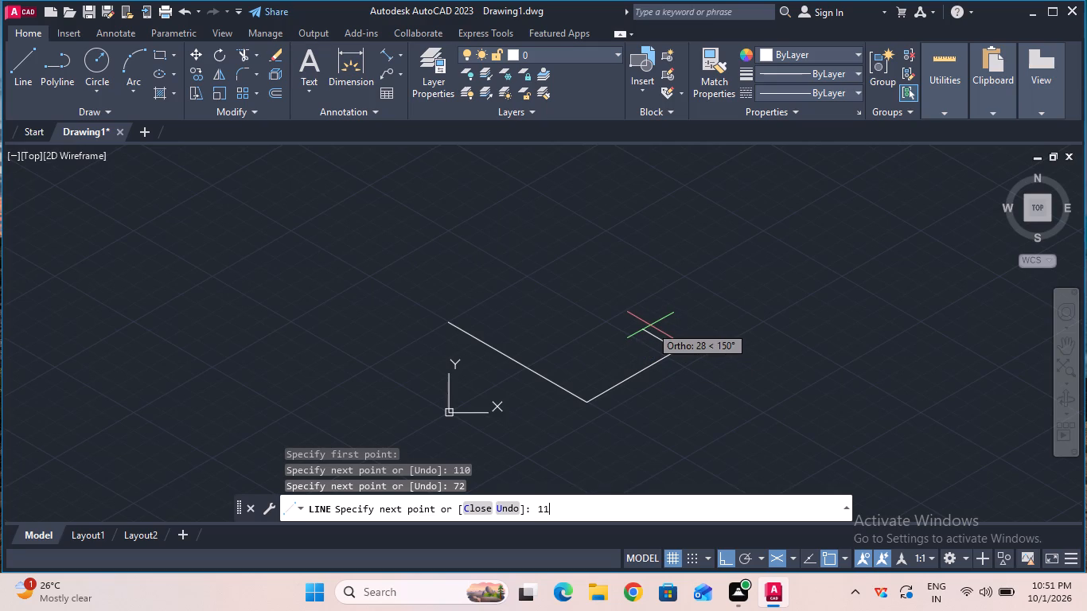
key("0")
key("Return")
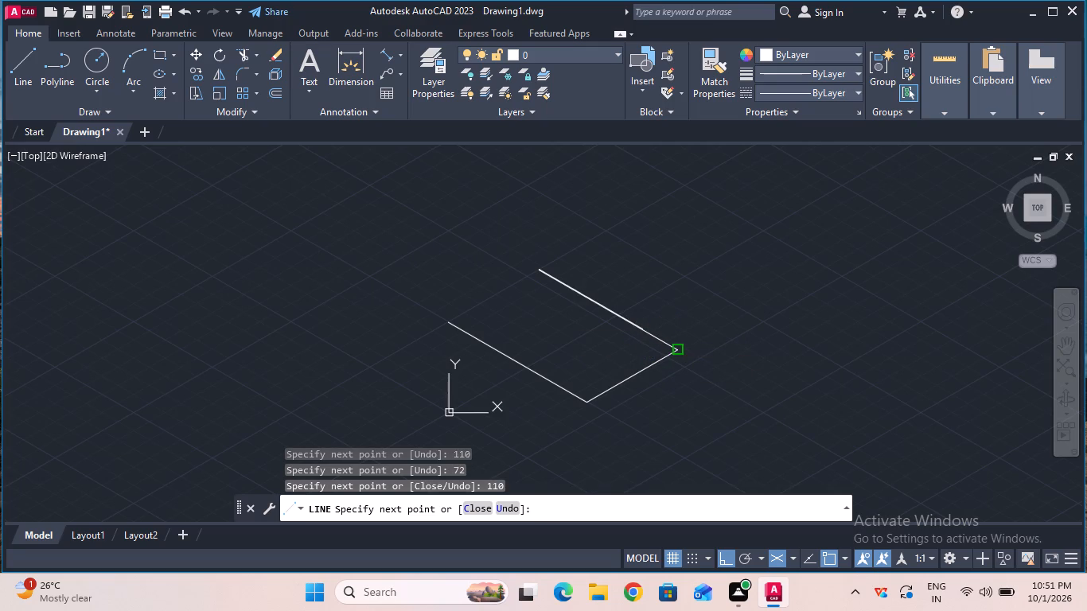
left_click(451, 321)
key("Escape")
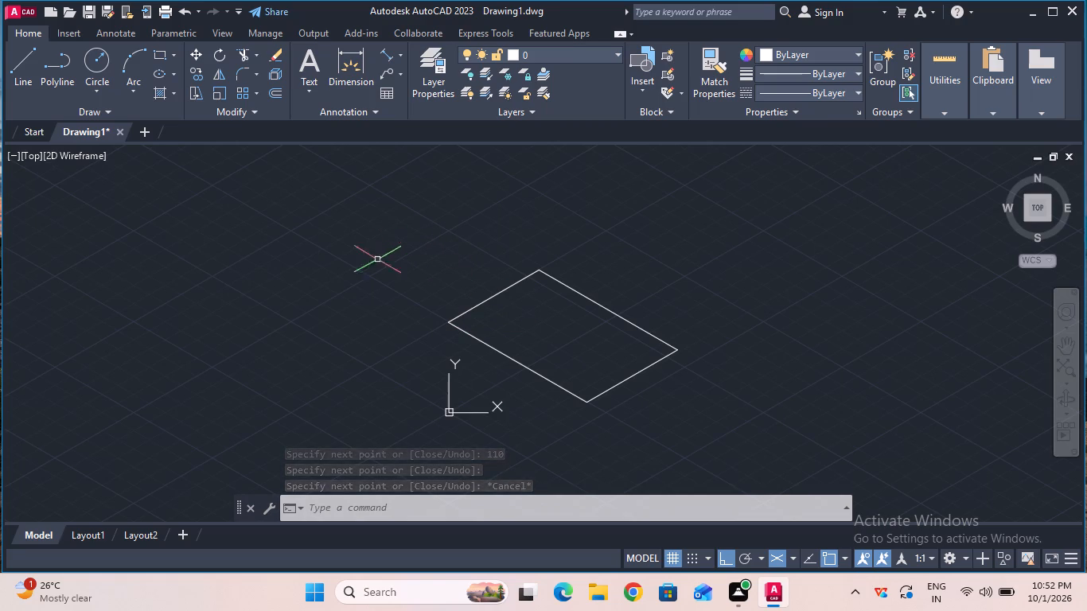
Switch the isometric drafting plane to Isoplane Right.
left_click(22, 91)
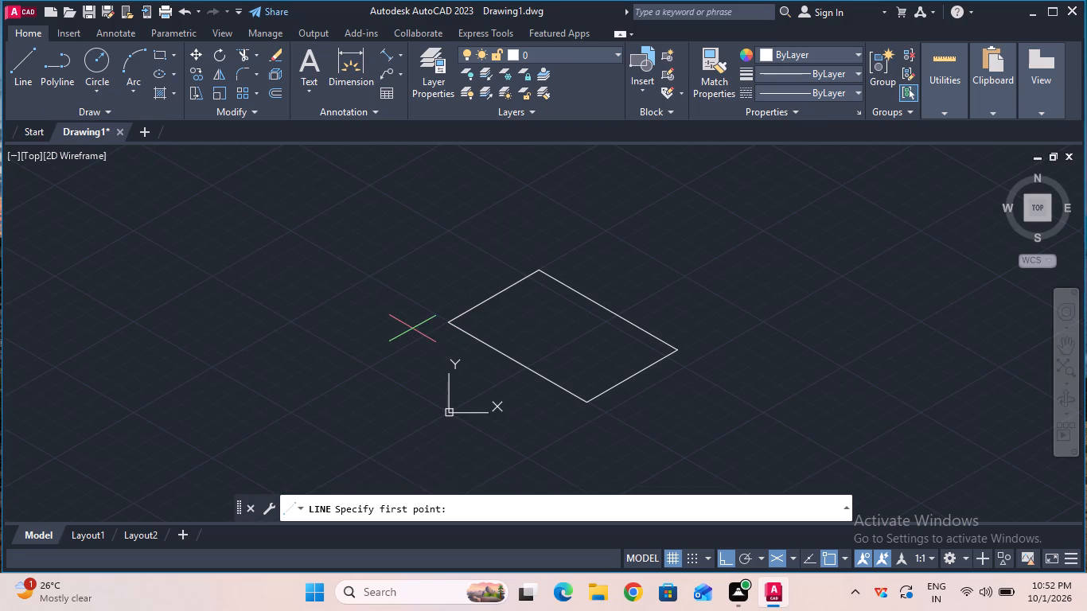
left_click(590, 400)
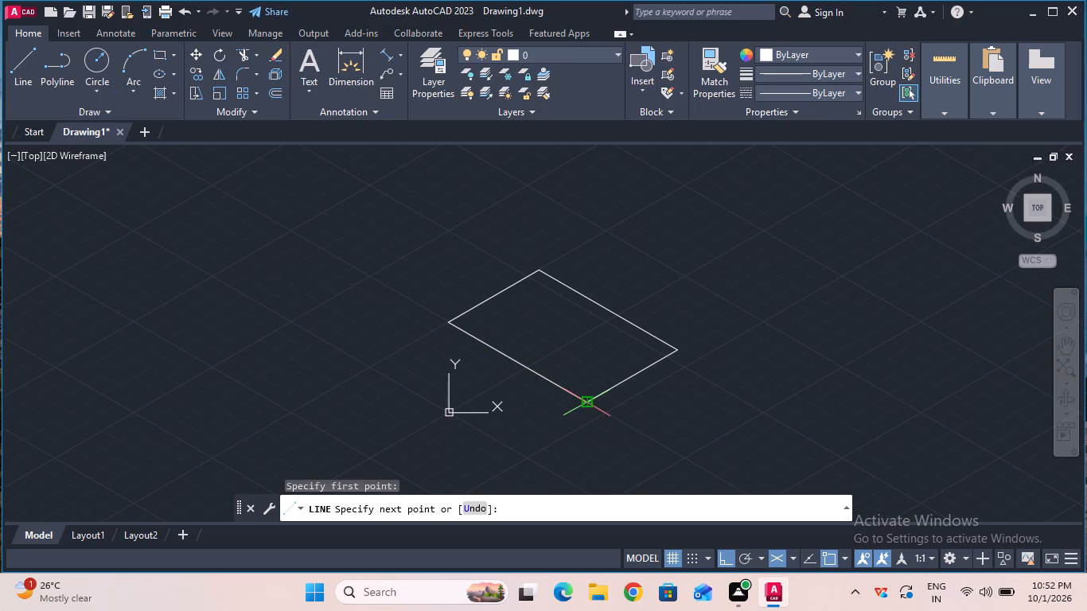
key("F5")
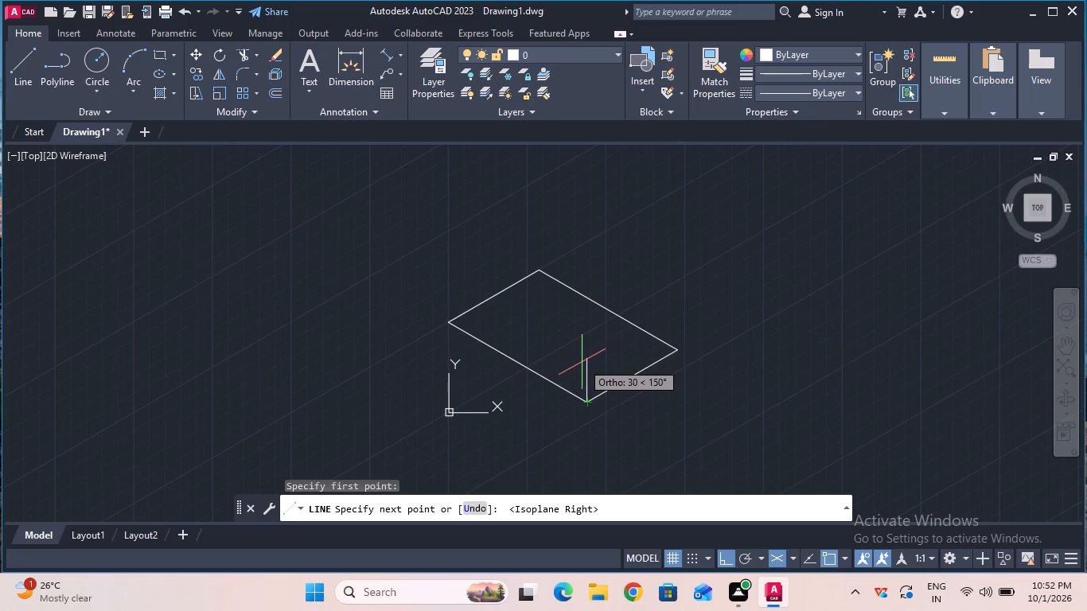
key("Escape")
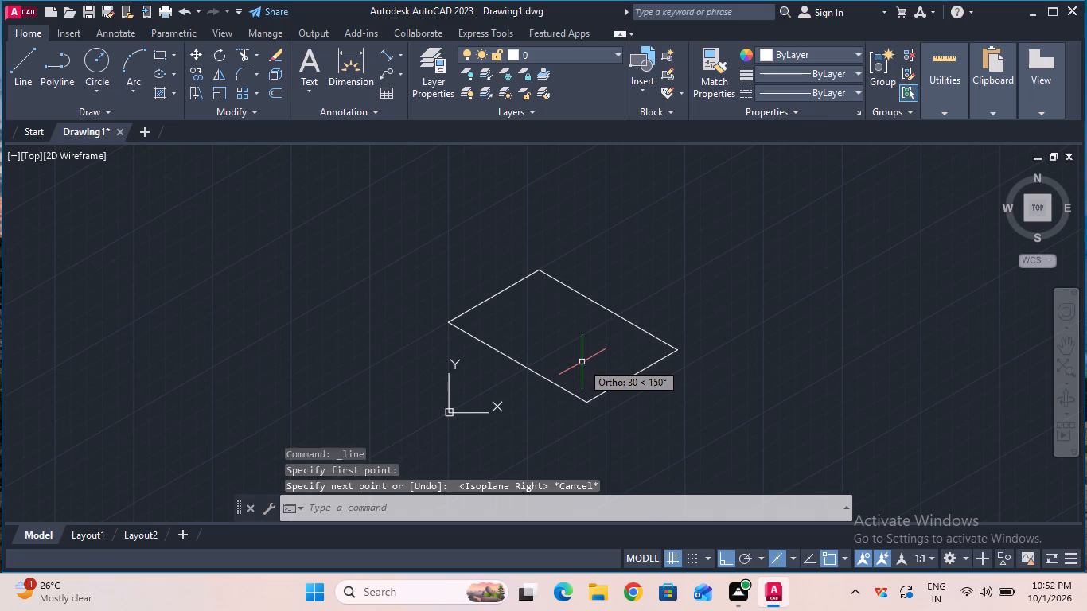
Draw the block's side face from the rectangle's rightmost corner: 42 straight up, 72 at 210°, and down to the lowest corner.
left_click(26, 78)
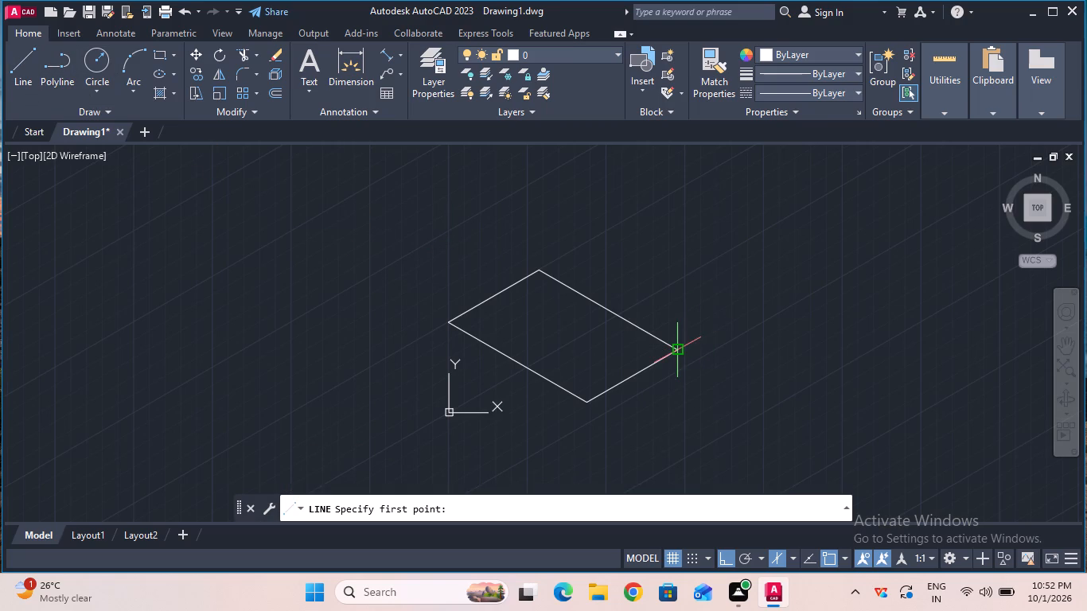
left_click(677, 349)
type("42")
key("Return")
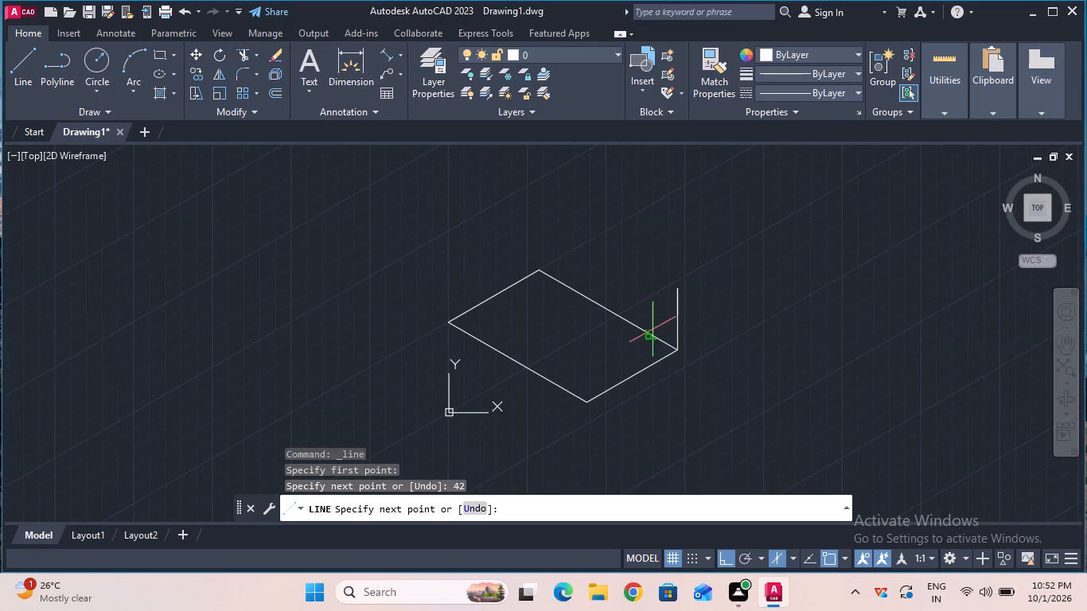
key("F5")
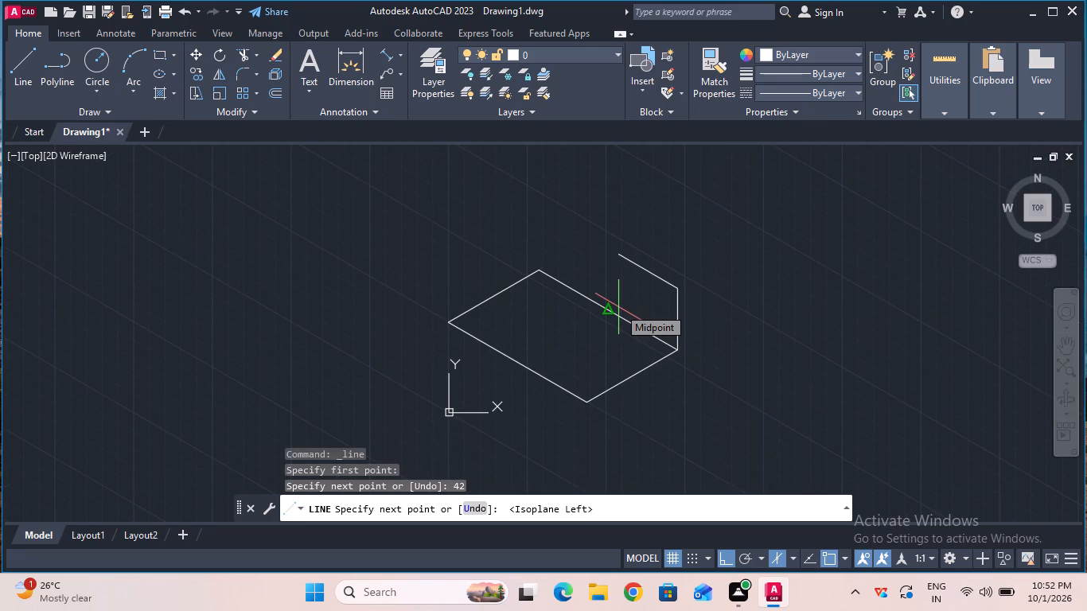
key("F5")
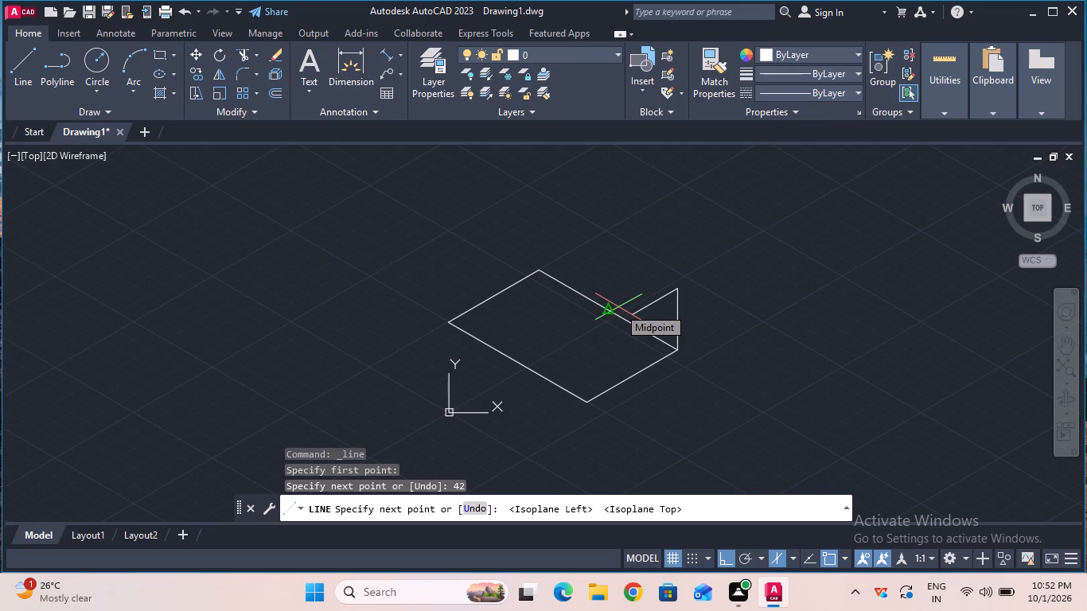
type("72")
key("Return")
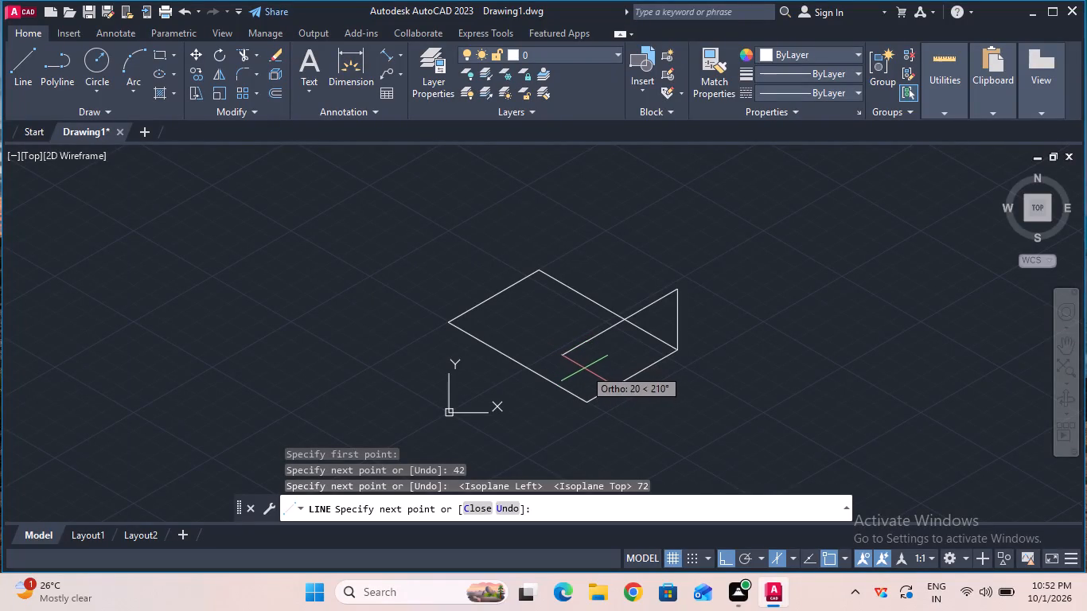
key("F5")
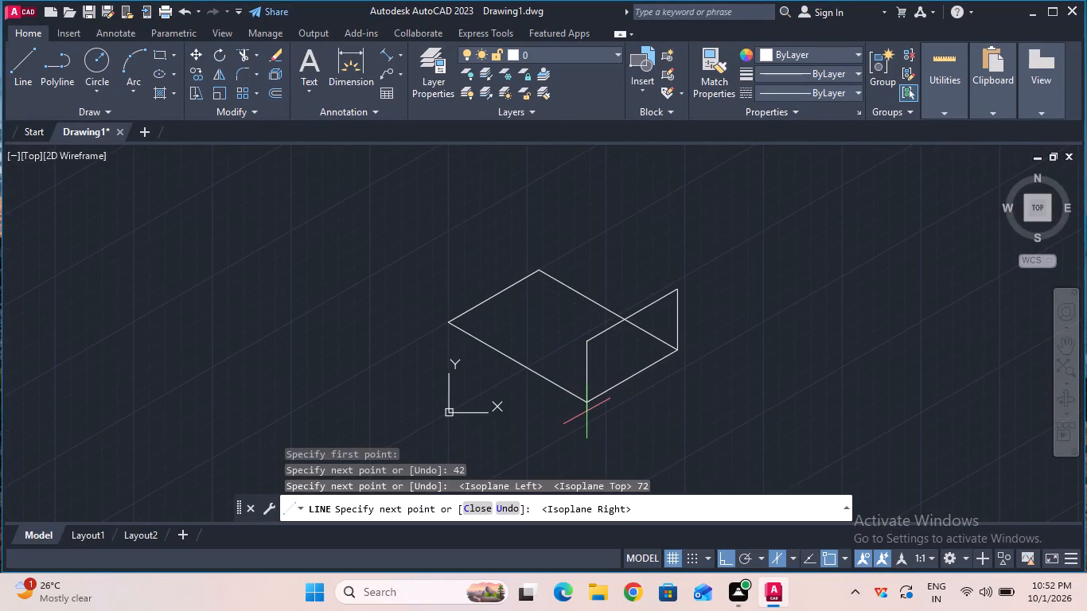
left_click(585, 400)
key("Escape")
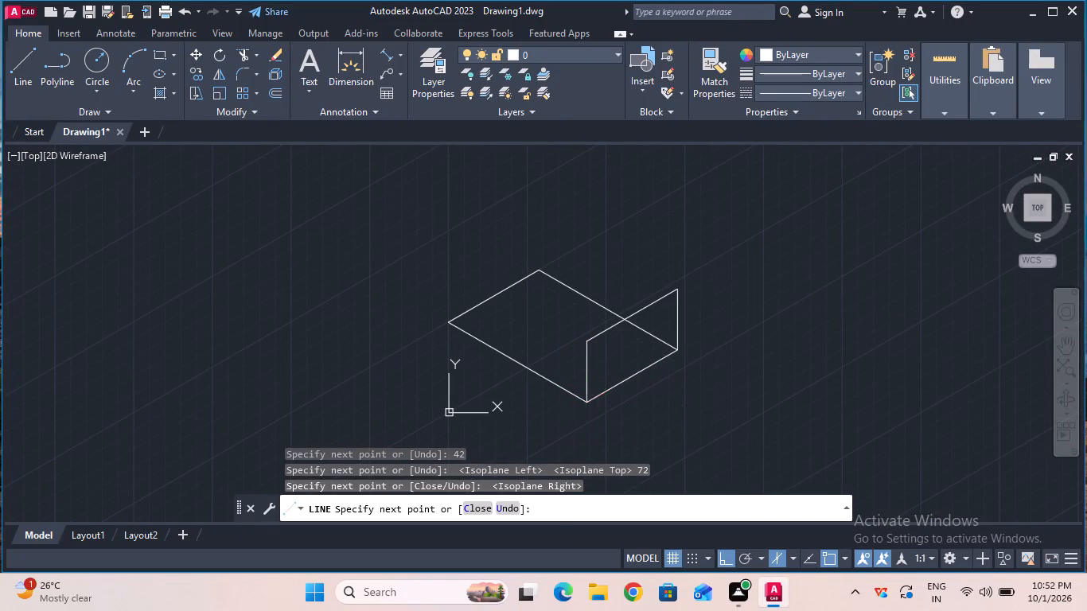
Trim the part of the rectangle's upper 110 edge that lies inside the new side face.
left_click(240, 51)
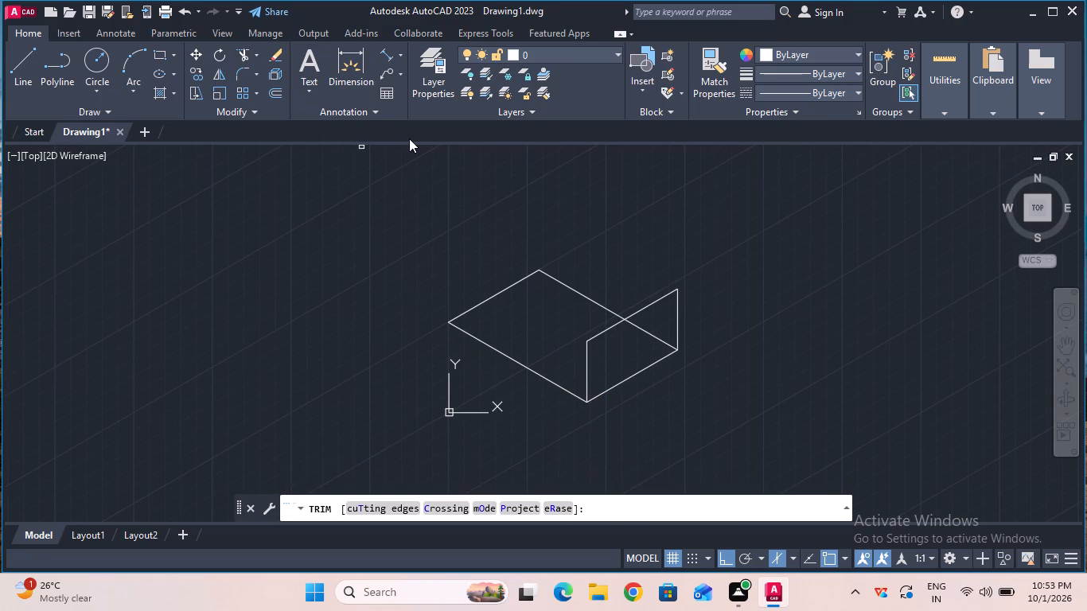
left_click(641, 331)
key("Escape")
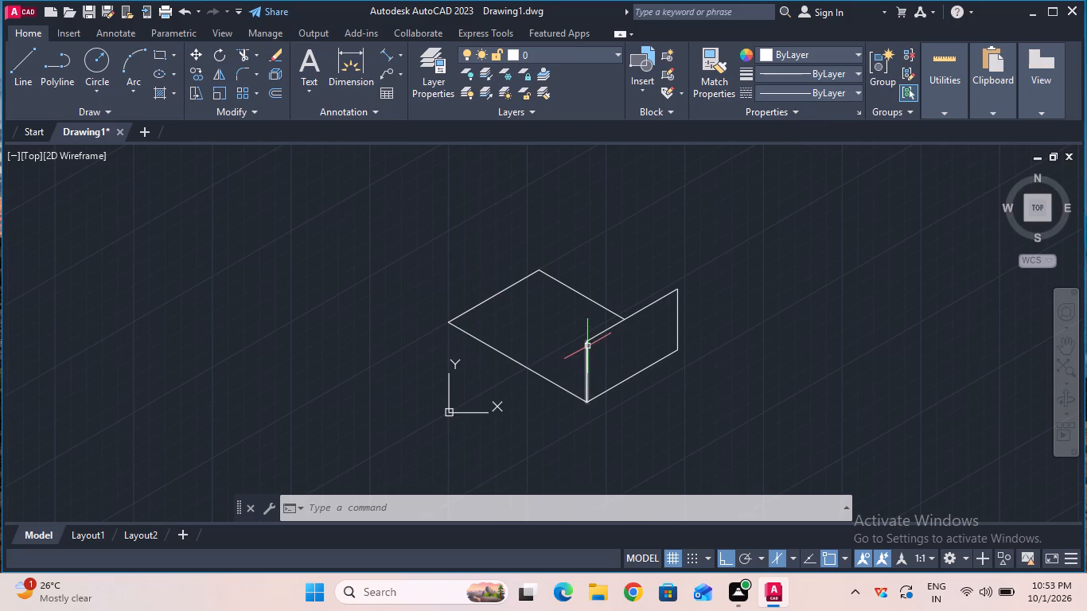
On Isoplane Left, draw the stepped front face from the side face's near top corner: 20 at 150°, 26 down, 90 at 150°, down to the rectangle's leftmost corner.
left_click(37, 64)
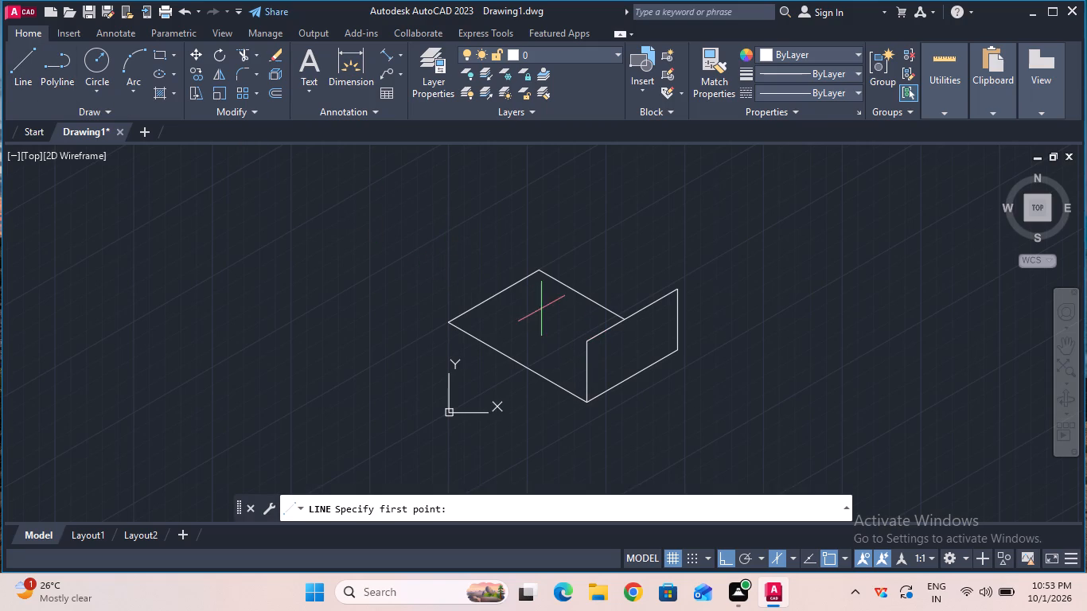
left_click(587, 341)
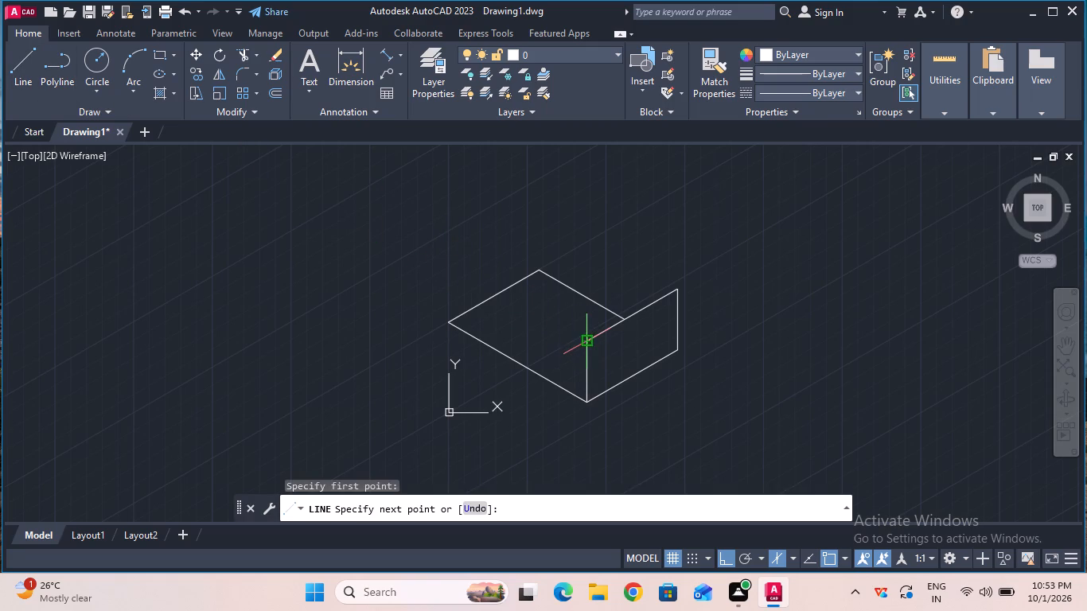
key("F5")
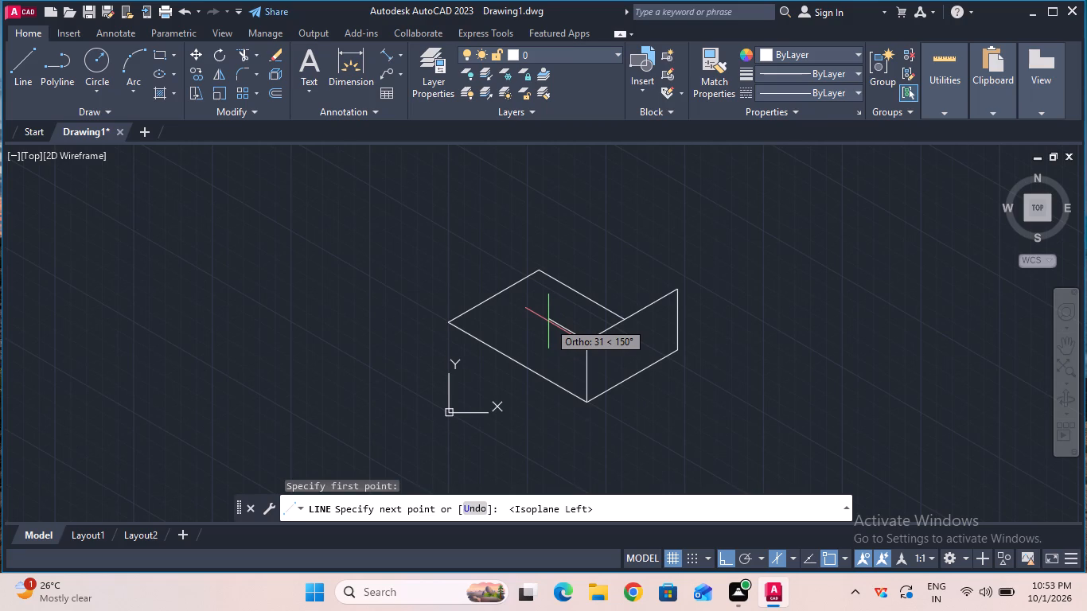
key("2")
key("0")
key("Return")
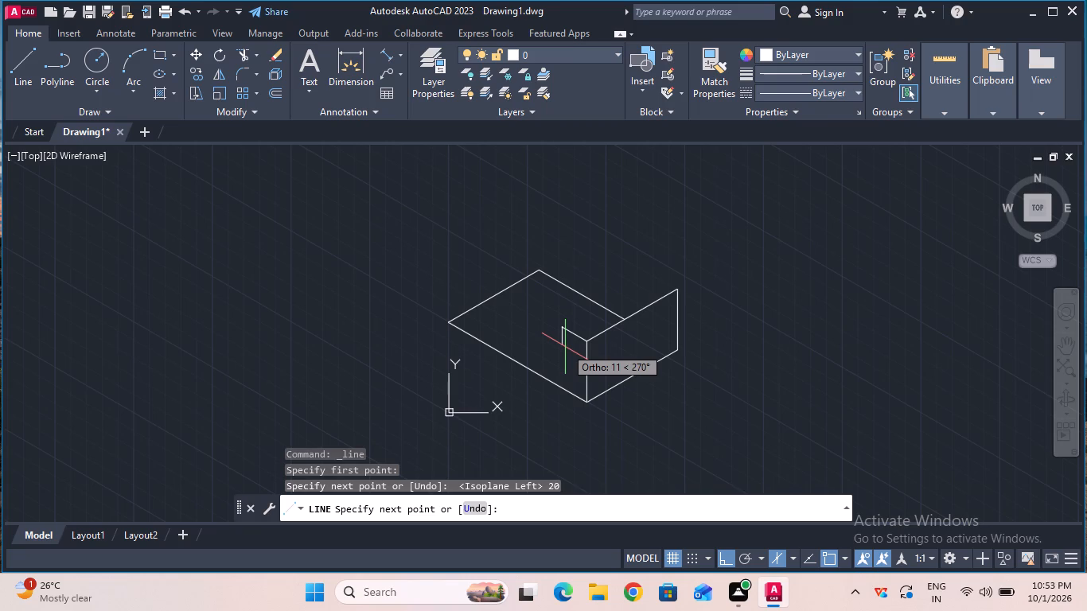
type("26")
key("Return")
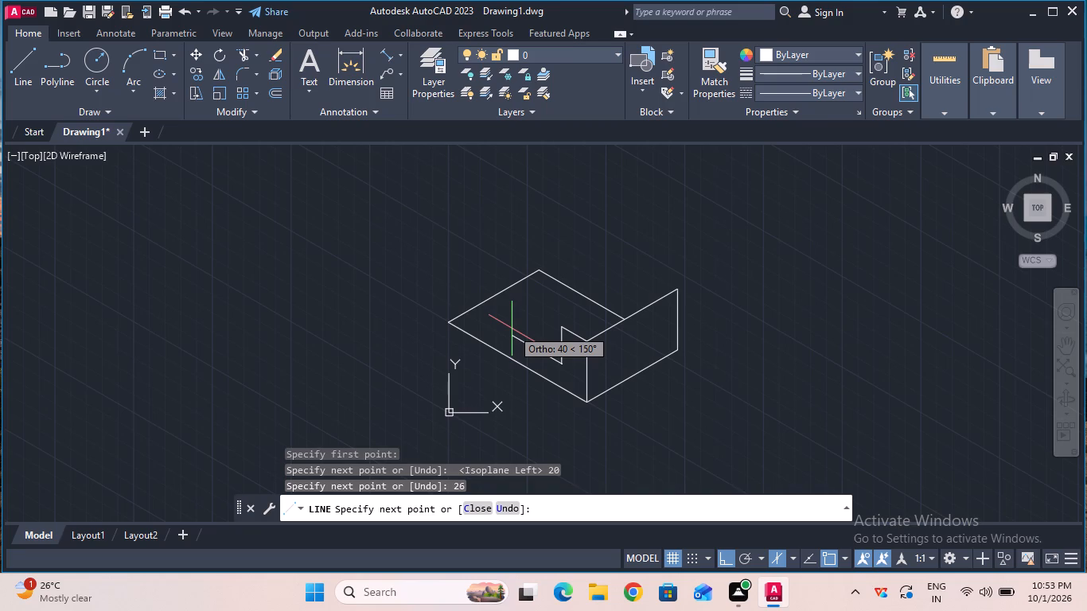
type("90")
key("Return")
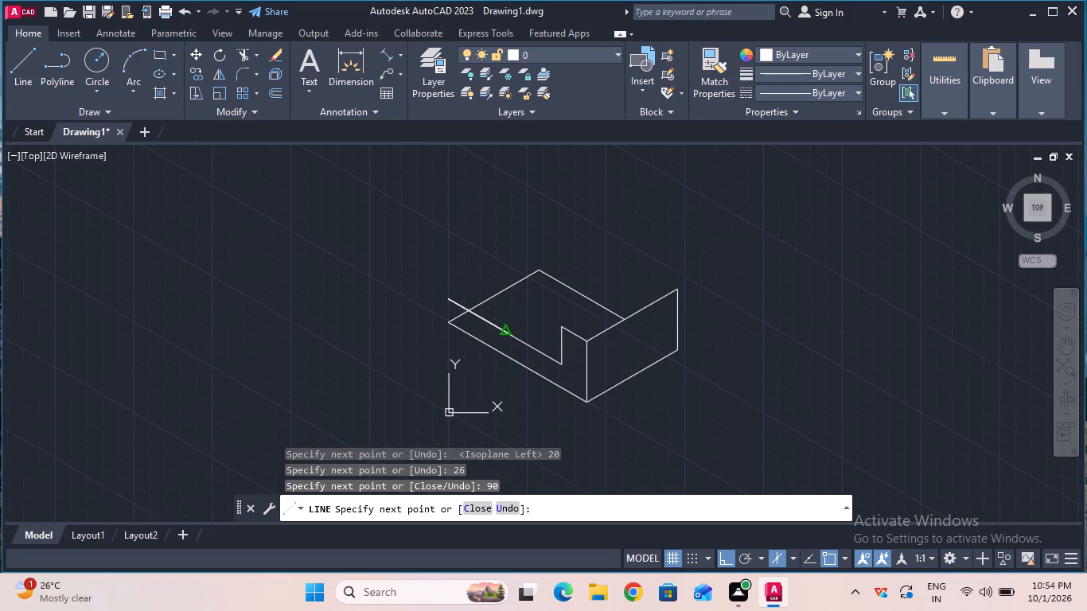
left_click(445, 319)
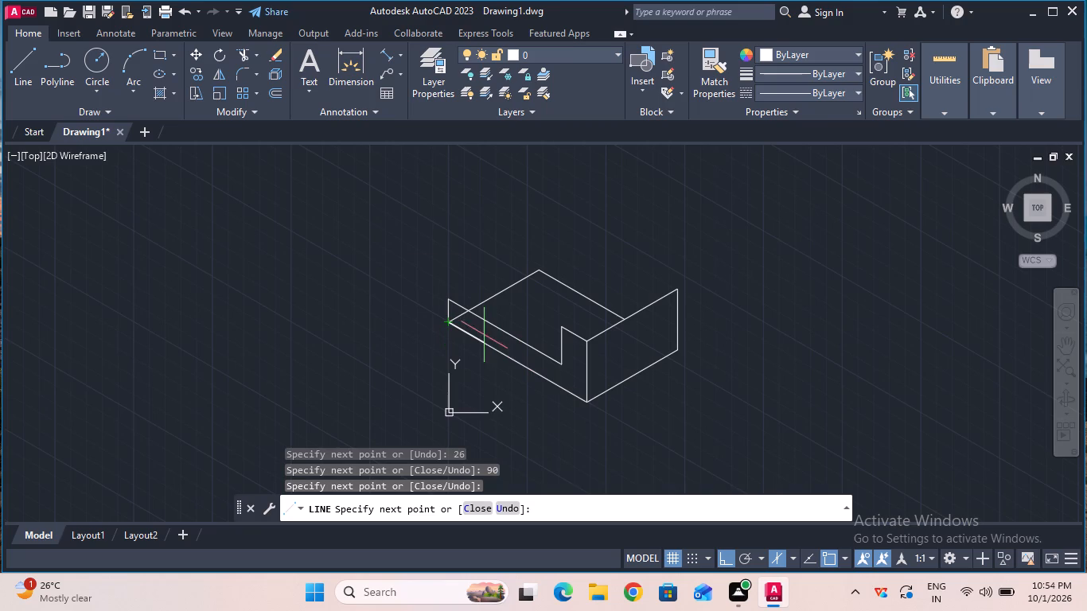
key("Escape")
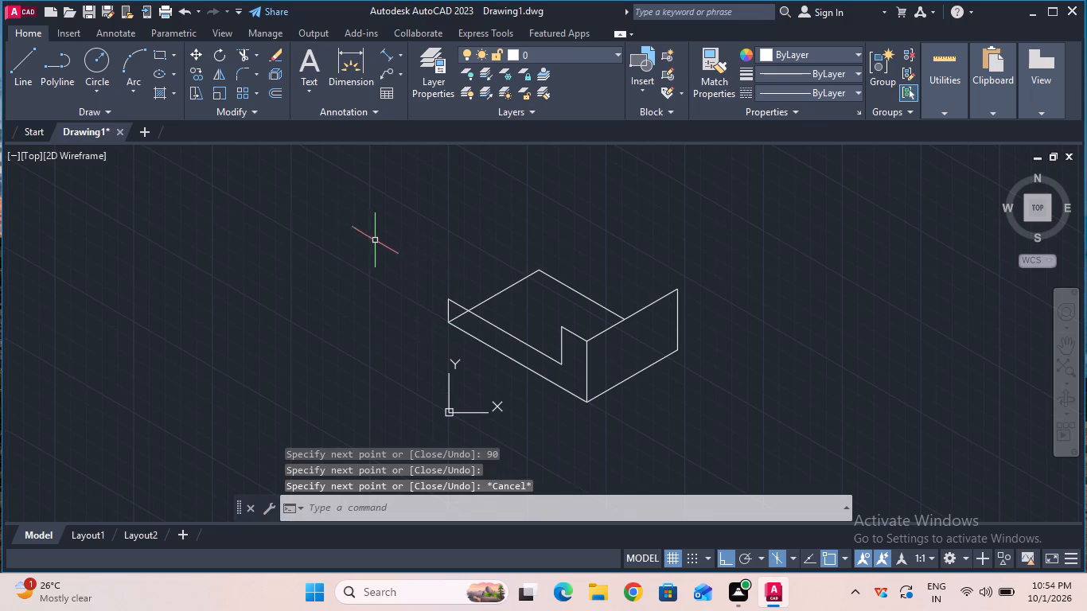
Trim the short piece of the rectangle's 72 edge that lies inside the stepped front face.
left_click(240, 56)
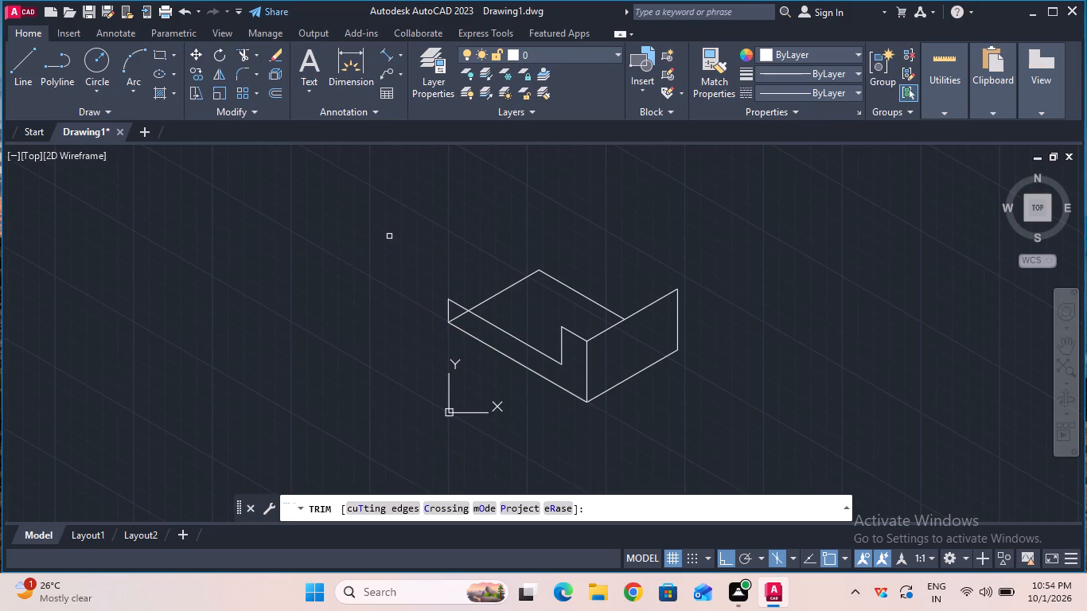
left_click(461, 318)
key("Escape")
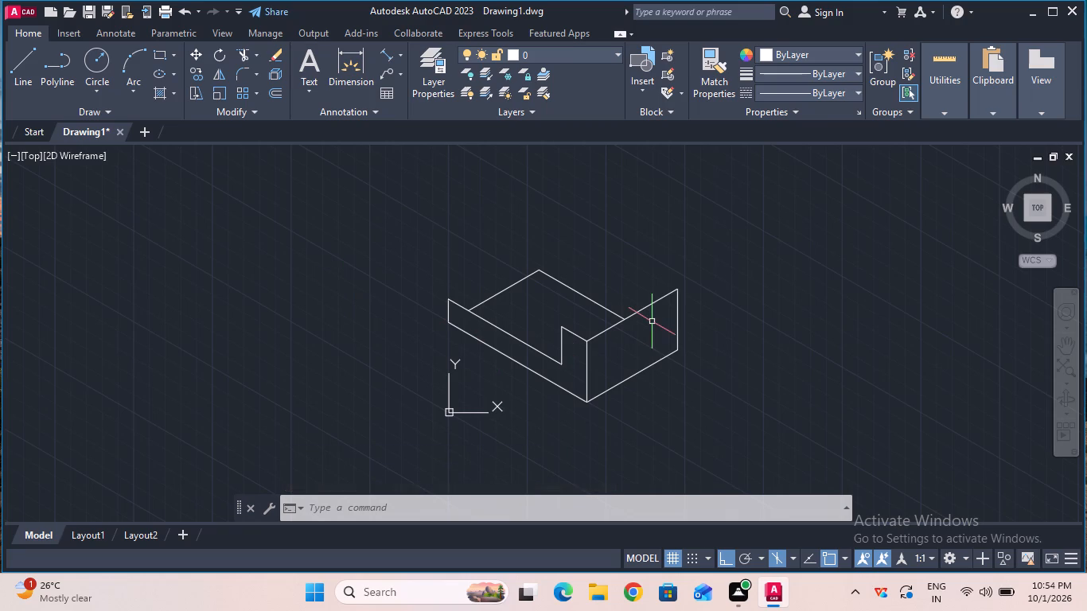
Draw an isocircle of radius 12 on Isoplane Right, centred at the midpoint of the side face's top edge.
scroll(656, 318, "up", 1, "ctrl")
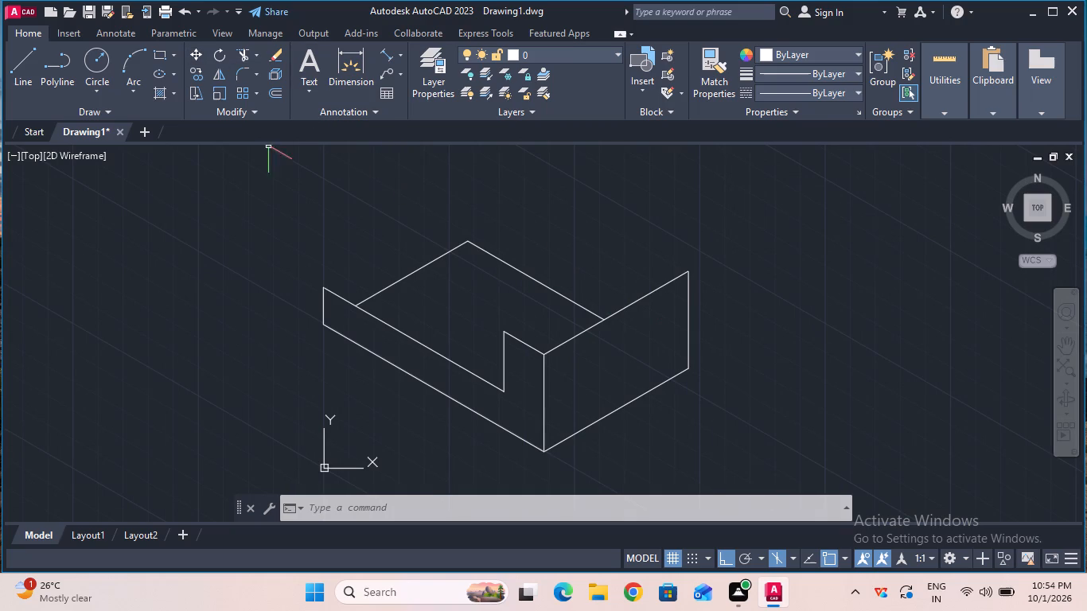
type("ell")
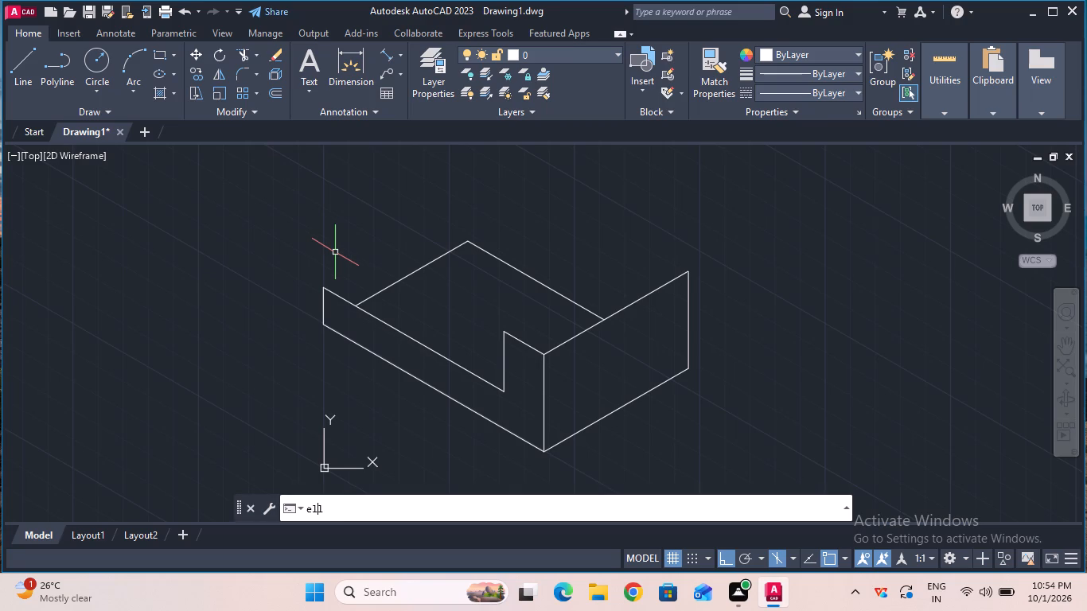
left_click(373, 348)
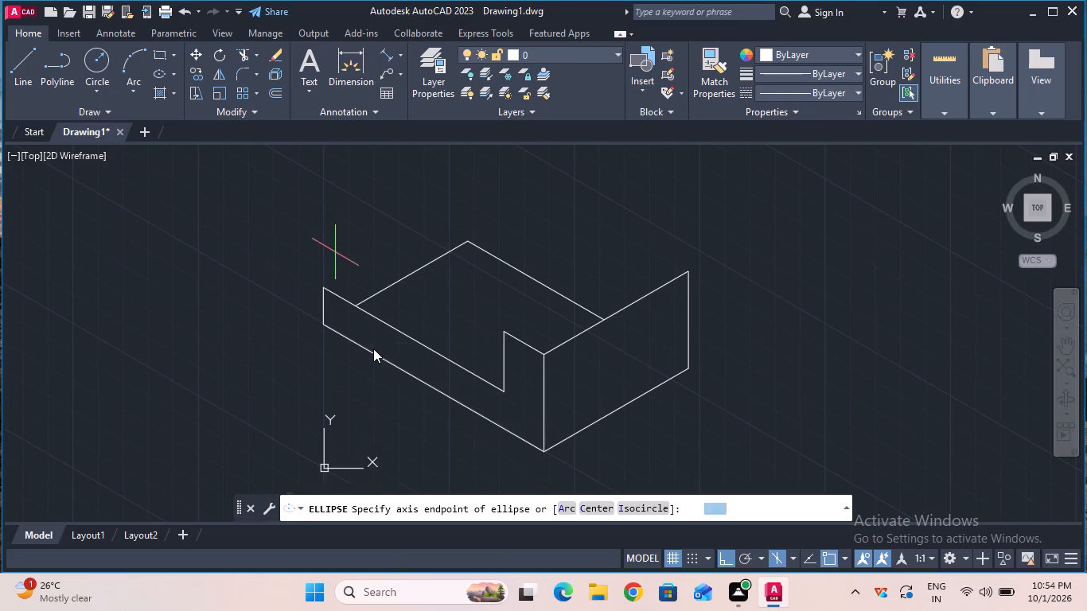
left_click(641, 504)
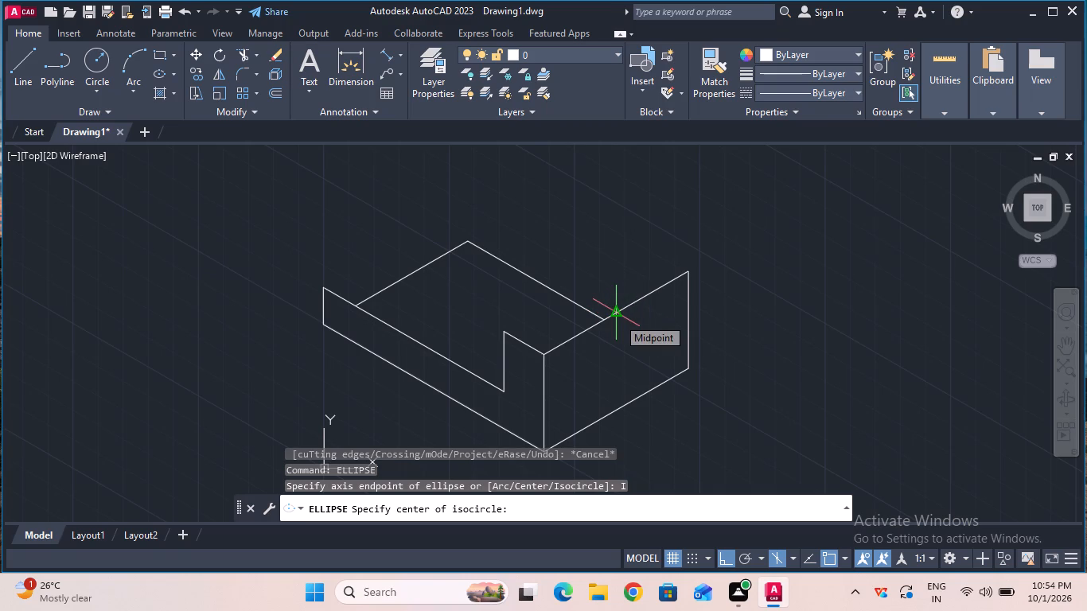
left_click(618, 317)
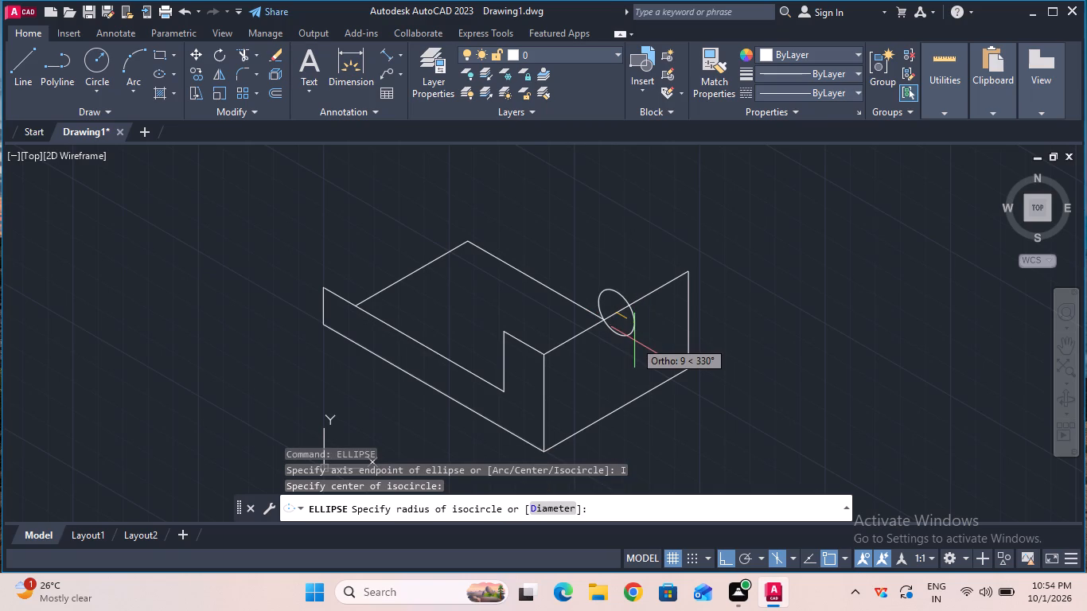
key("F5")
key("F5")
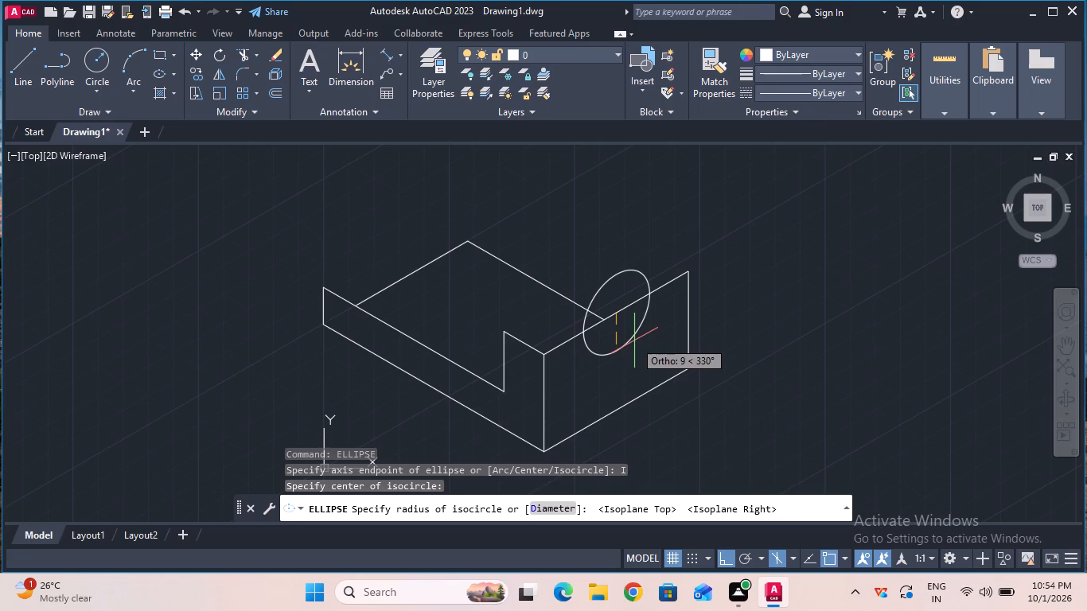
type("12")
key("Return")
key("Escape")
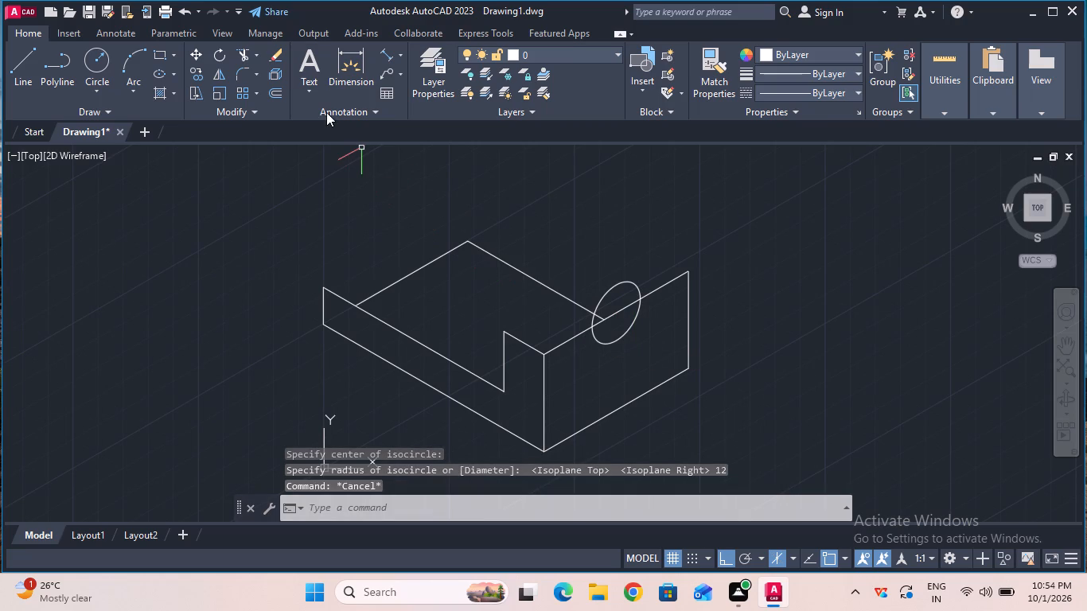
Trim the isocircle's upper half and the top edge portion inside it, leaving a semicircular notch in the side face.
left_click(243, 49)
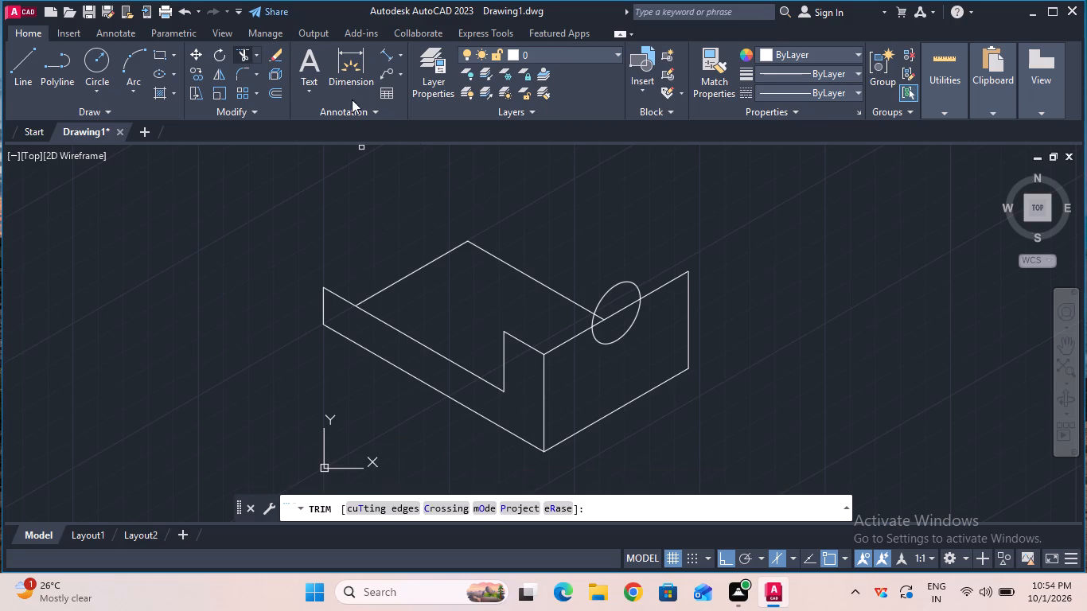
left_click(622, 286)
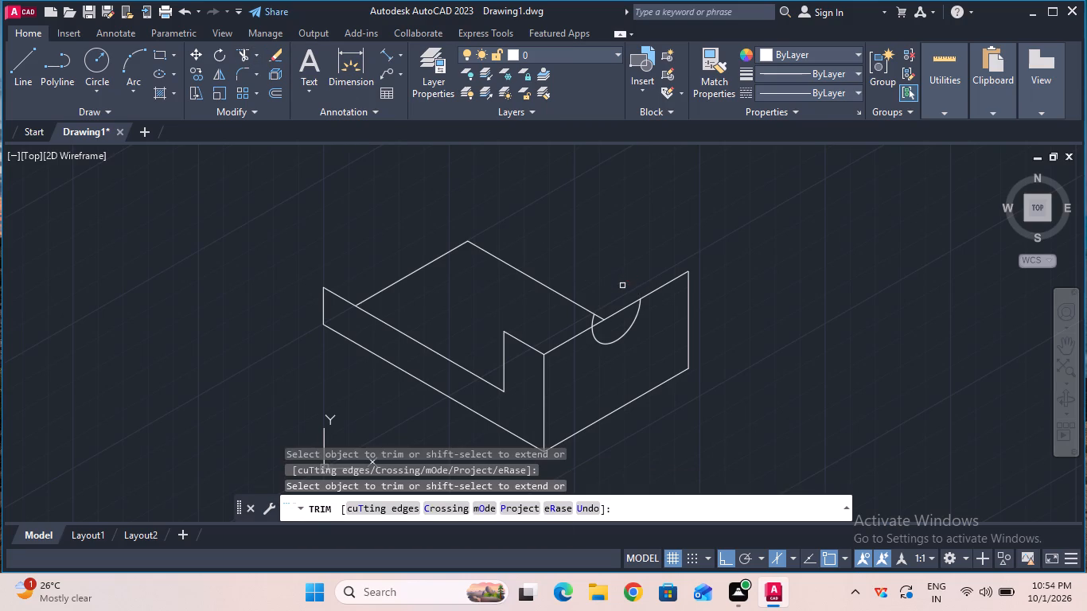
left_click(596, 319)
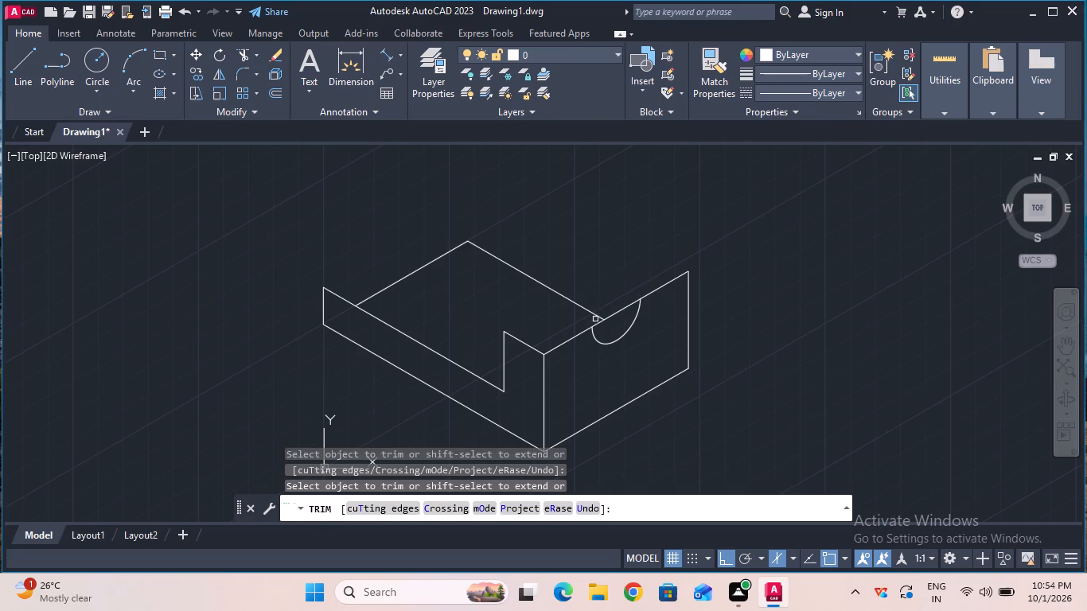
left_click(609, 317)
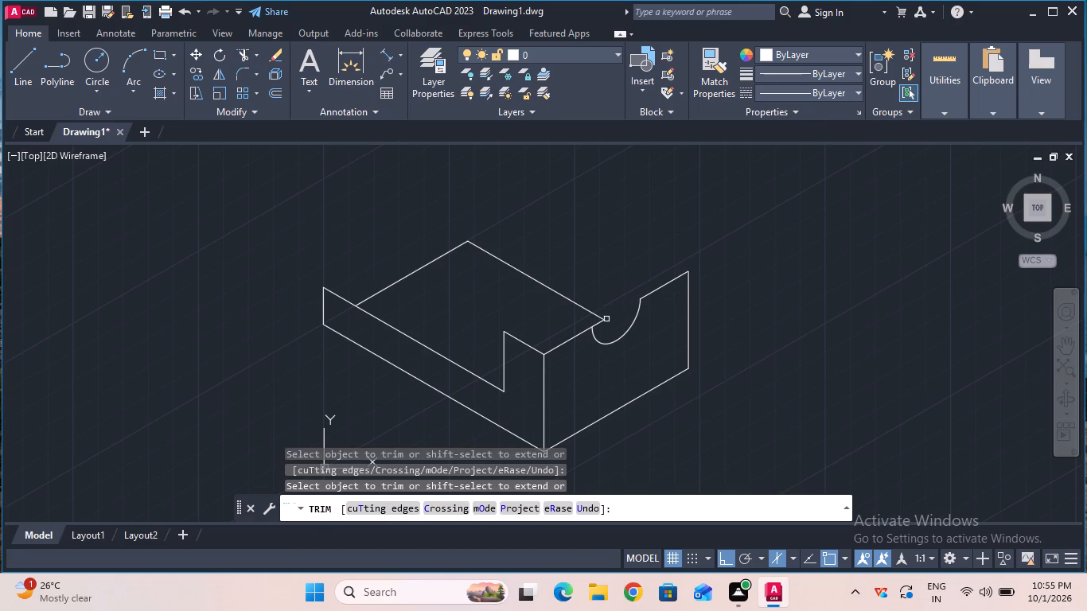
left_click(600, 320)
key("Escape")
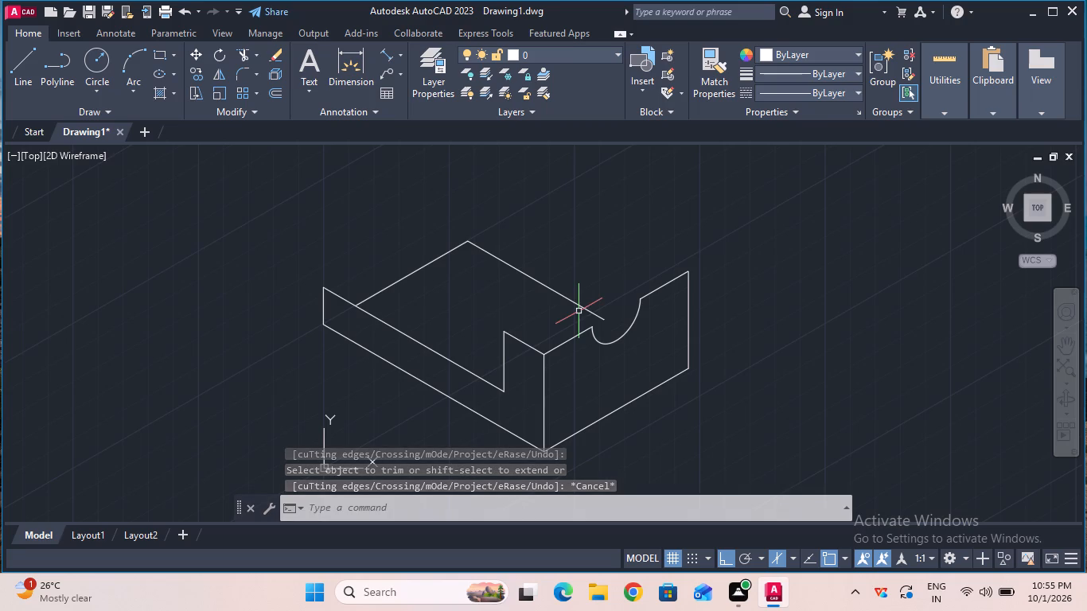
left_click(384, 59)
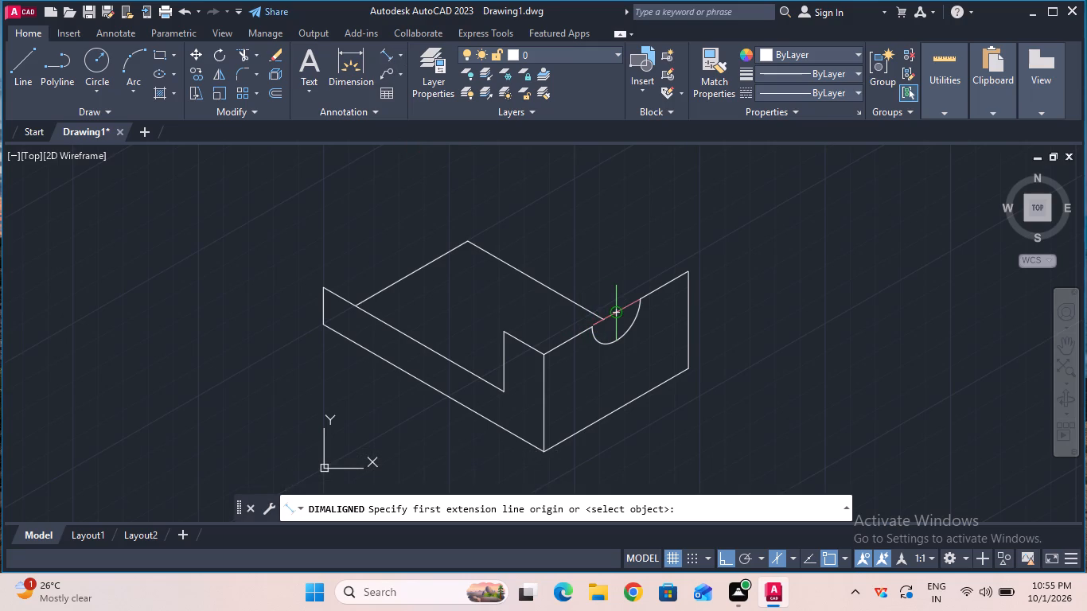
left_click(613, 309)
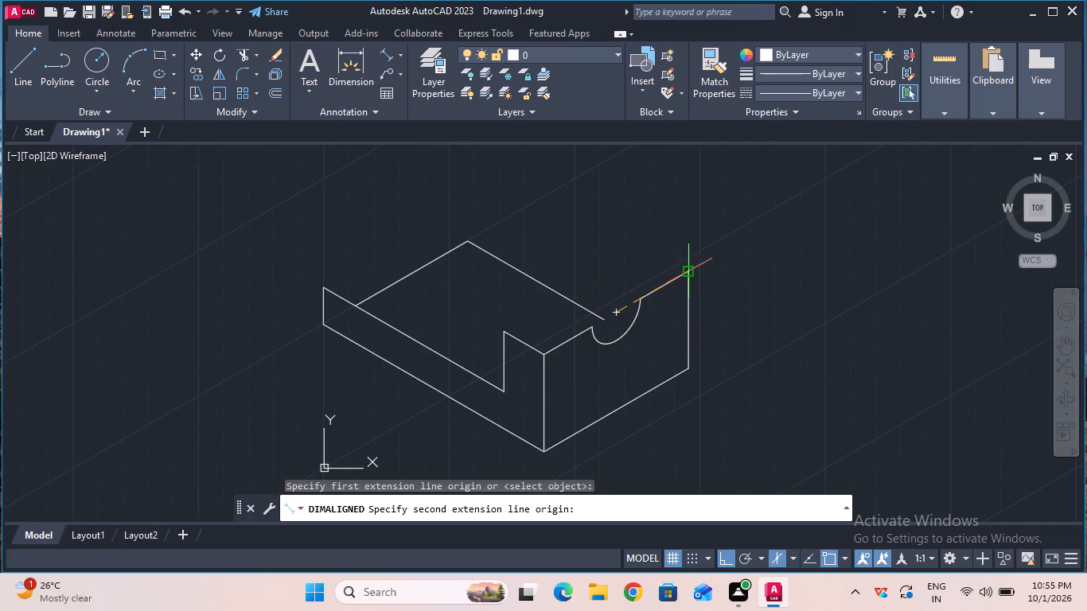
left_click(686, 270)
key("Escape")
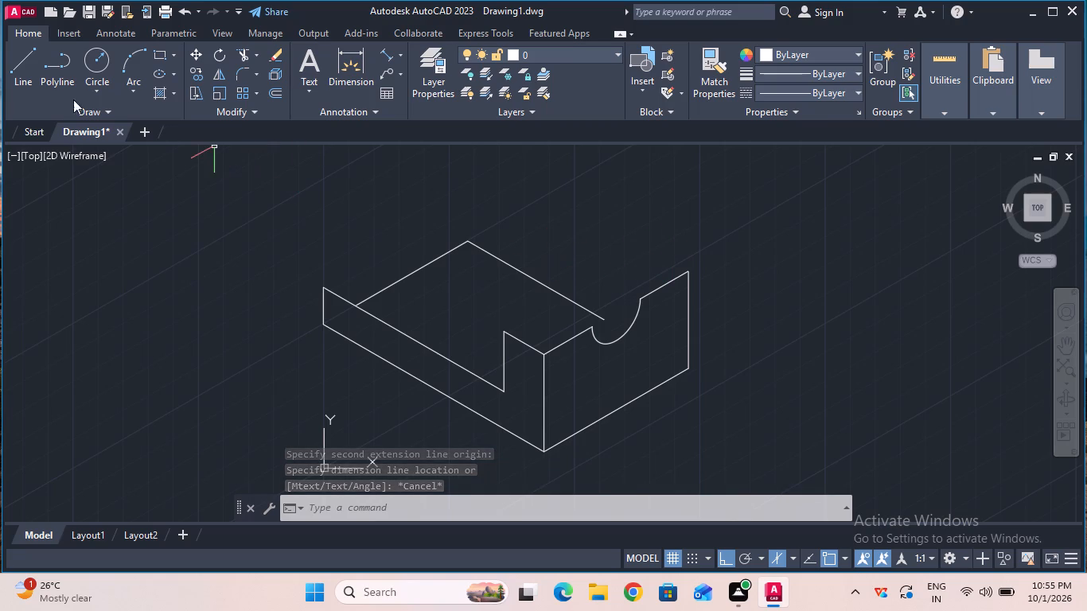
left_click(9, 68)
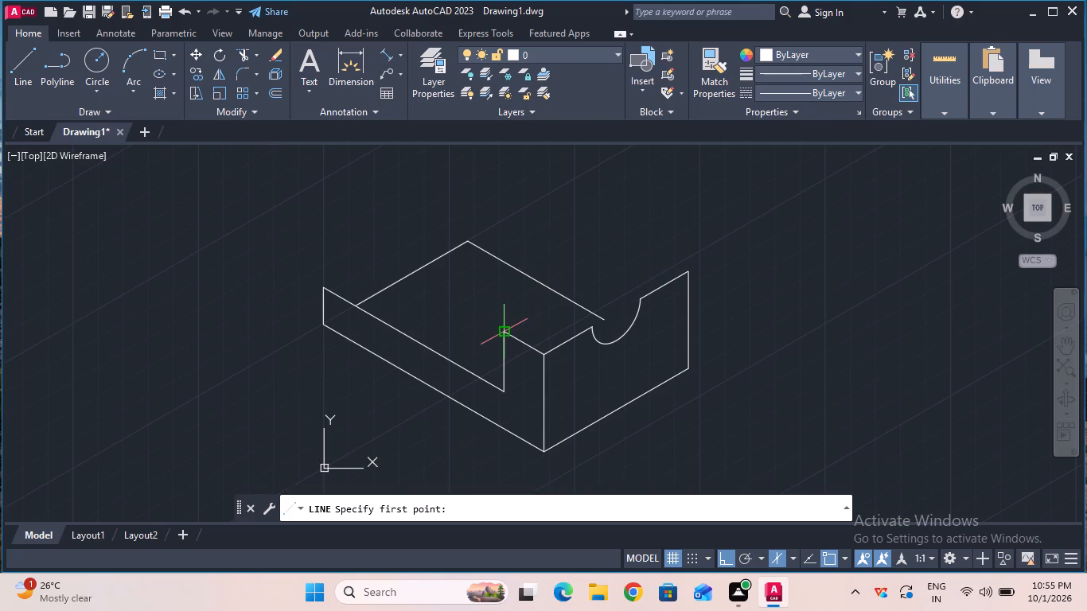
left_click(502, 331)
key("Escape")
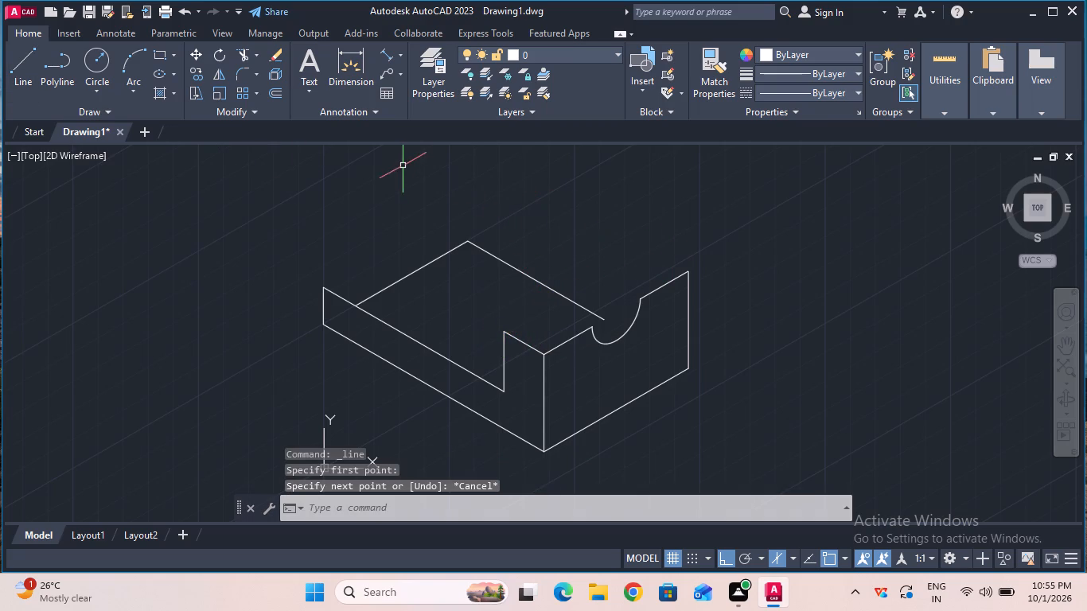
Draw a 72 line at 30° from the upper inner corner of the front face's step, parallel to the side face's top edge.
left_click(19, 76)
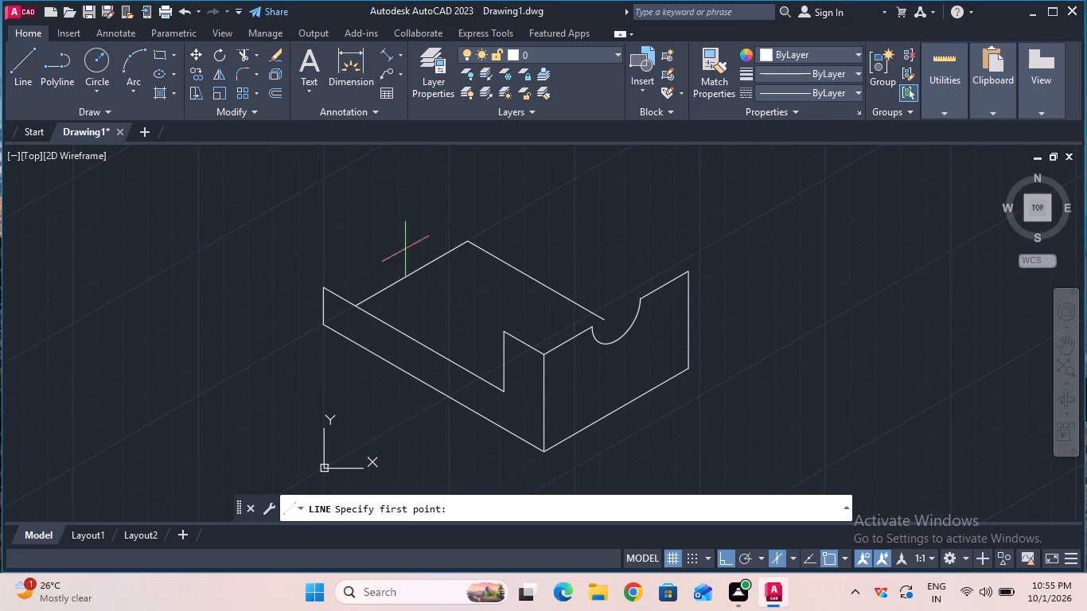
left_click(506, 328)
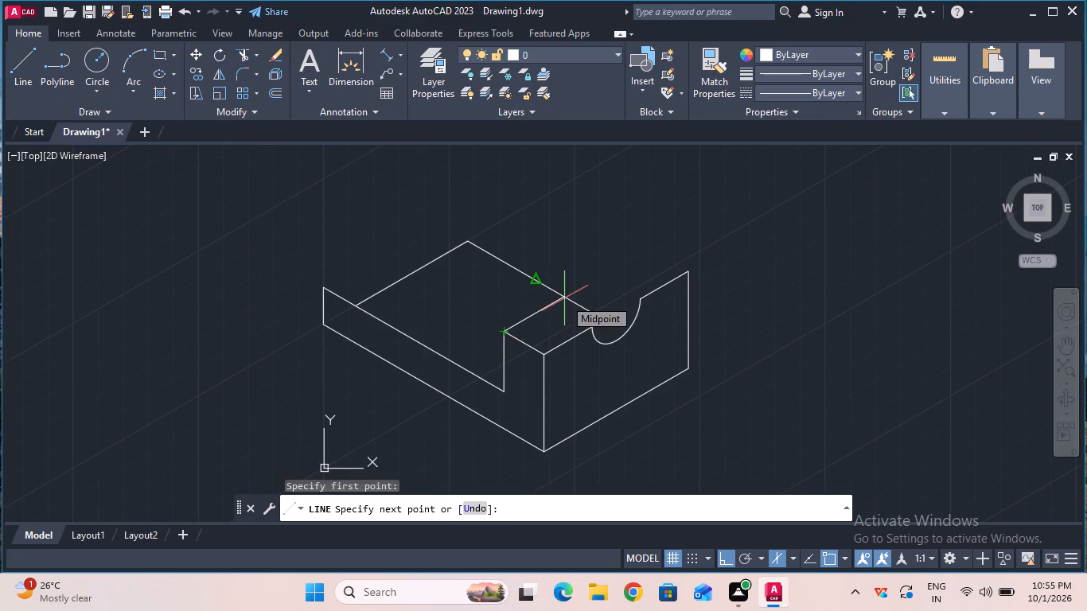
type("72")
key("Return")
key("Escape")
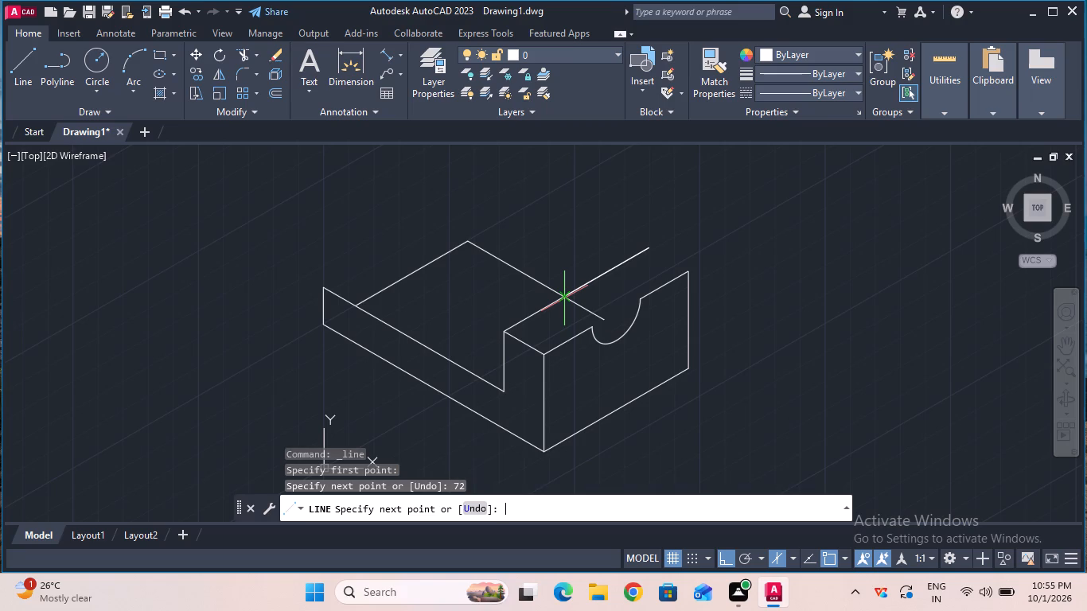
Trim the end of the rectangle's back edge that crosses into the raised part beyond its inner top edge.
left_click(242, 53)
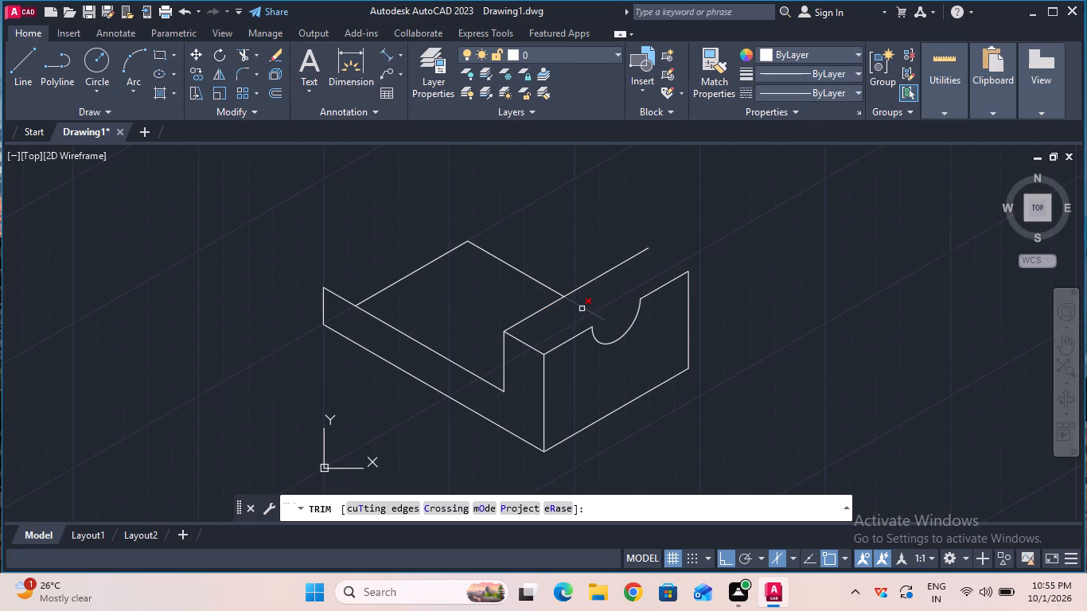
left_click(582, 309)
key("Escape")
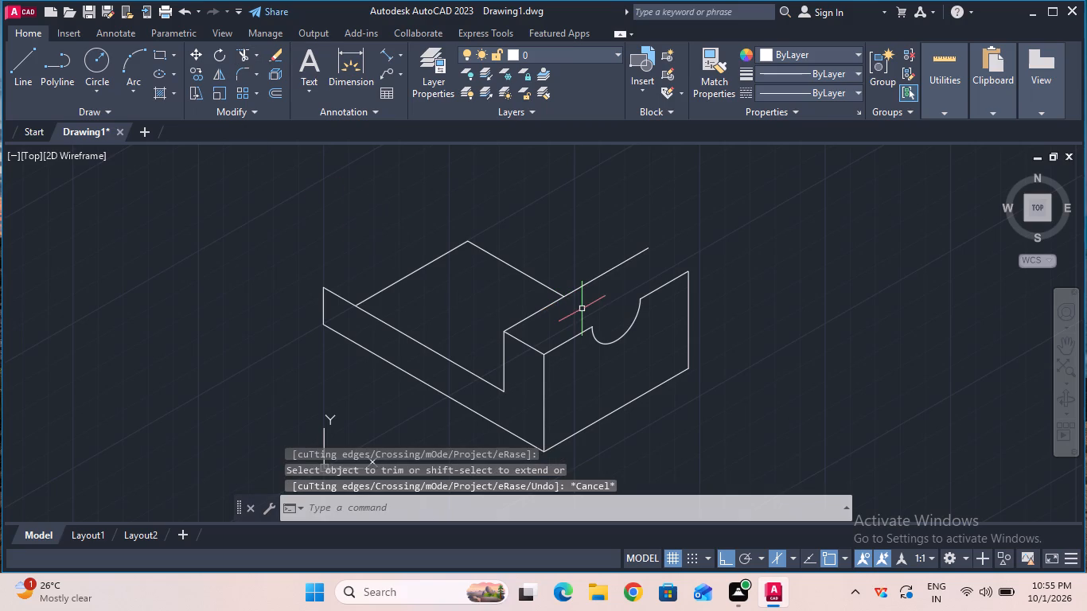
Draw a line on Isoplane Left from the far end of the raised part's inner top edge to the side face's upper back corner.
left_click(35, 93)
left_click(651, 247)
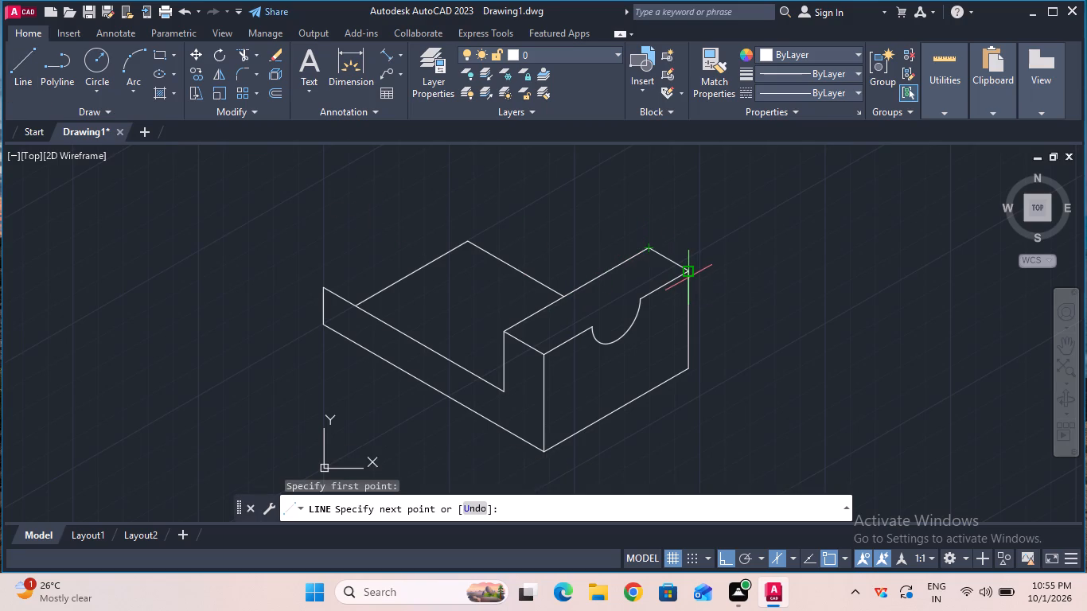
key("F5")
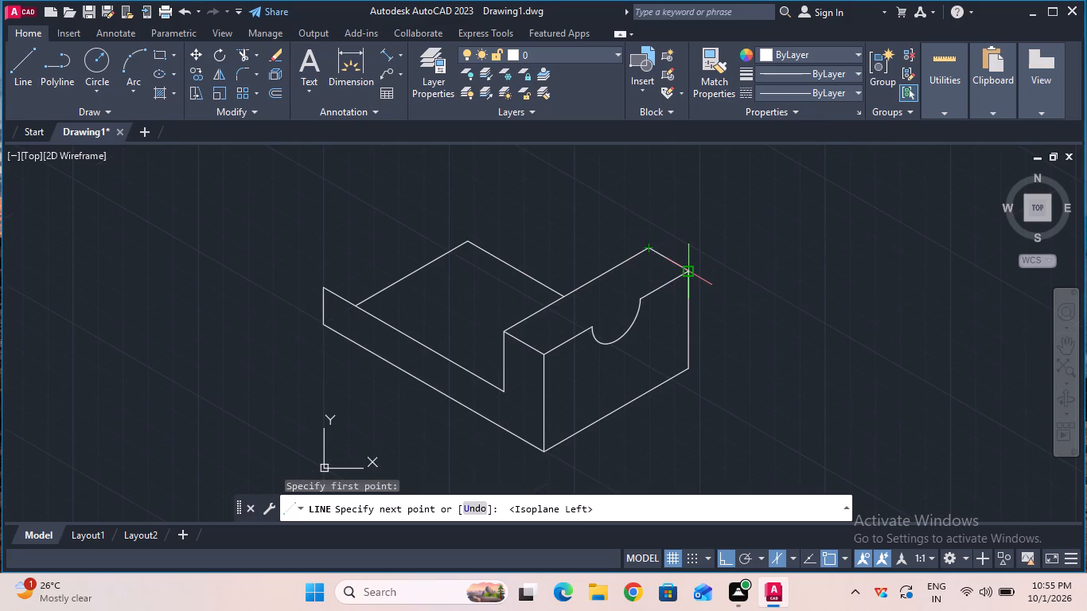
left_click(688, 276)
key("Escape")
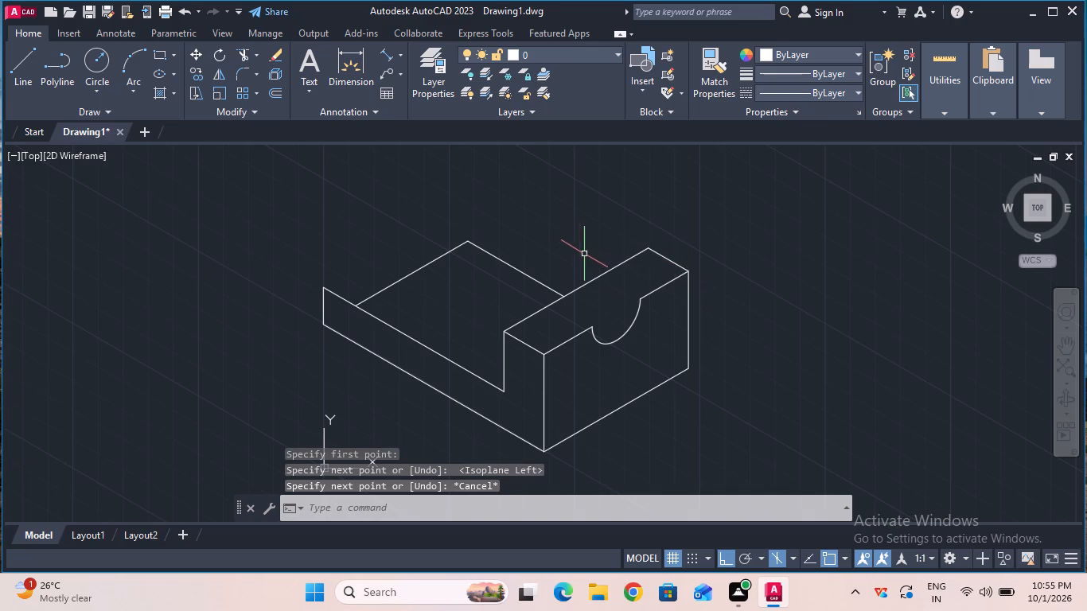
Copy the notch arc 20 at 150° from its centre, onto the raised part's inner top edge.
left_click(199, 80)
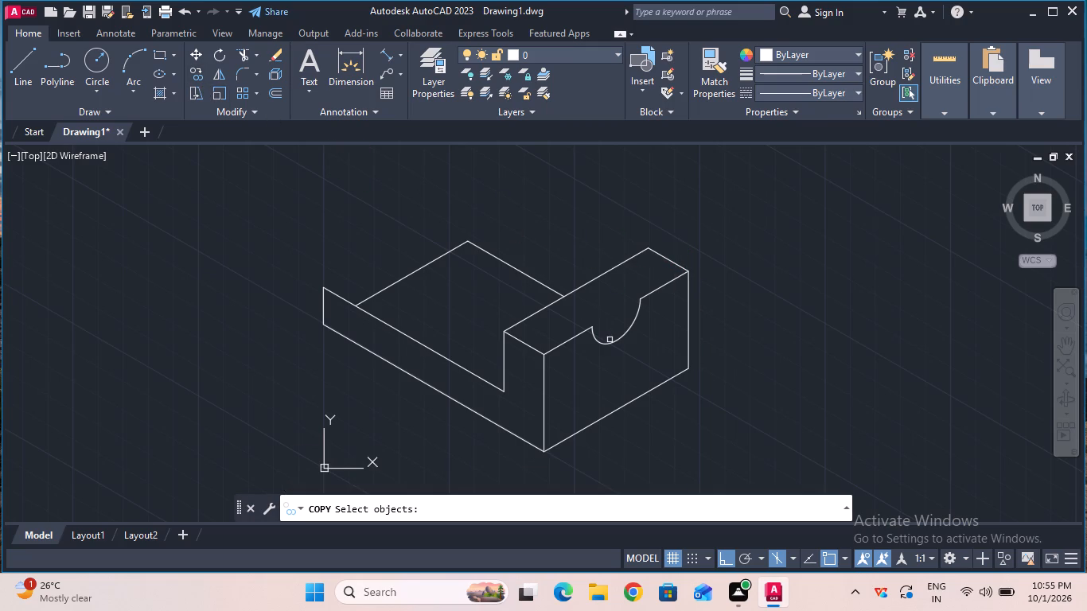
left_click(610, 342)
key("Return")
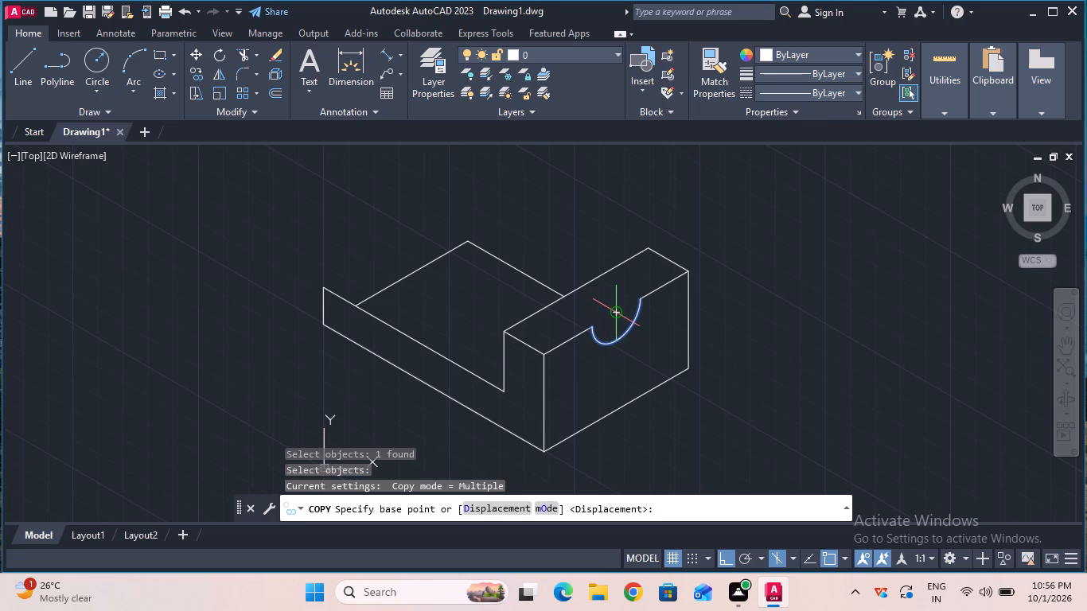
left_click(612, 309)
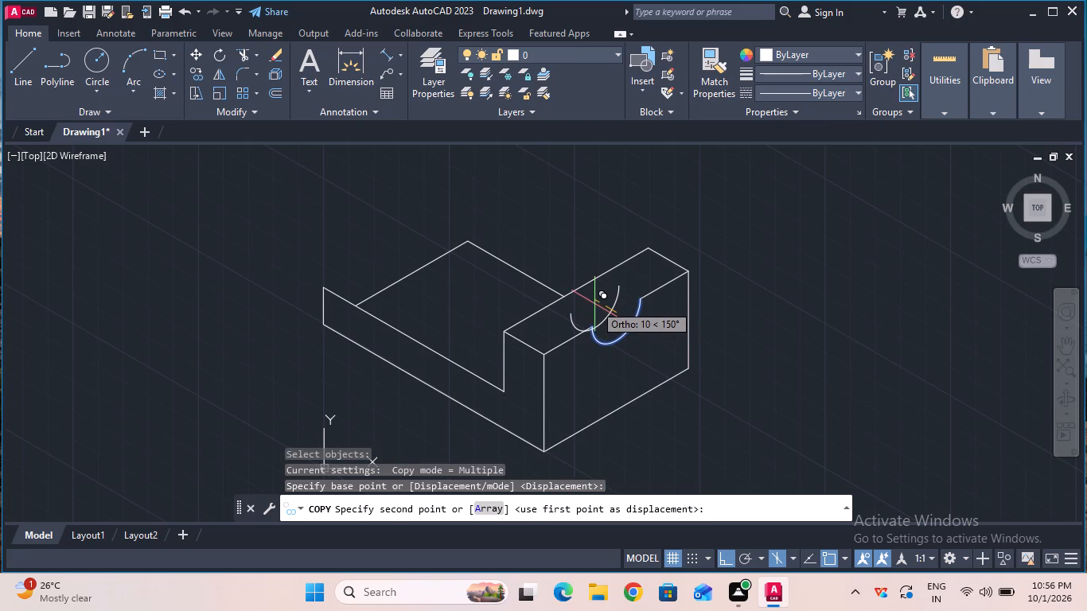
type("20")
key("Return")
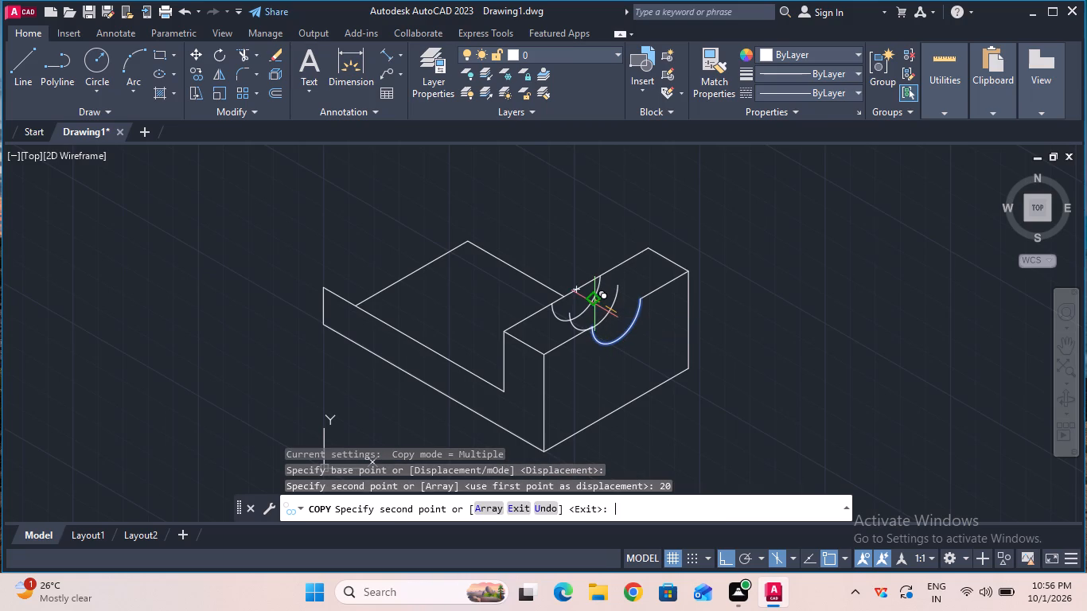
key("Escape")
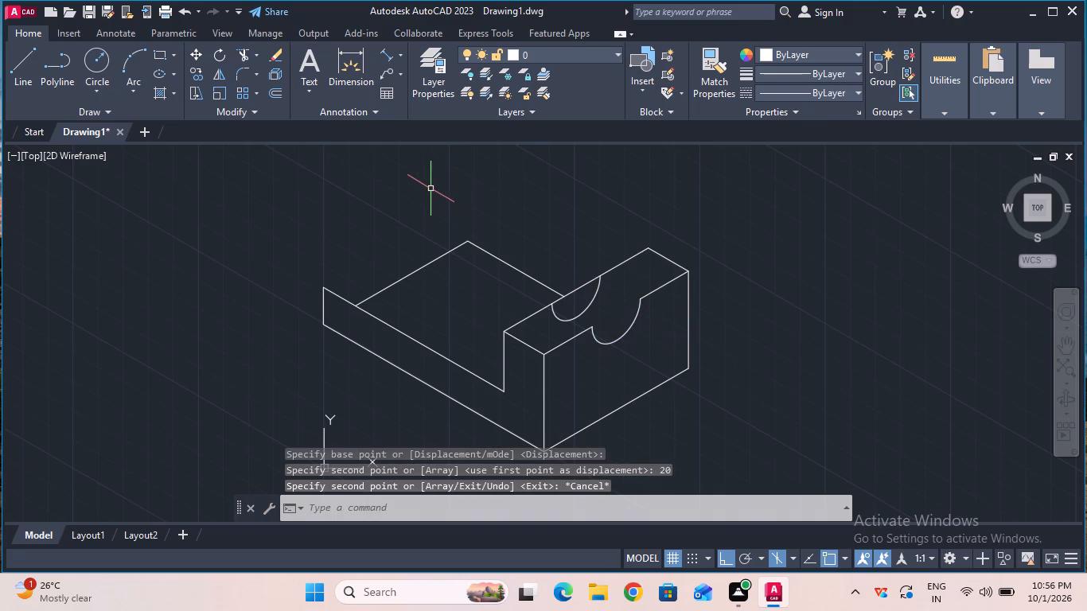
Trim both pieces of the raised part's inner top edge that lie inside the copied notch arc.
left_click(247, 56)
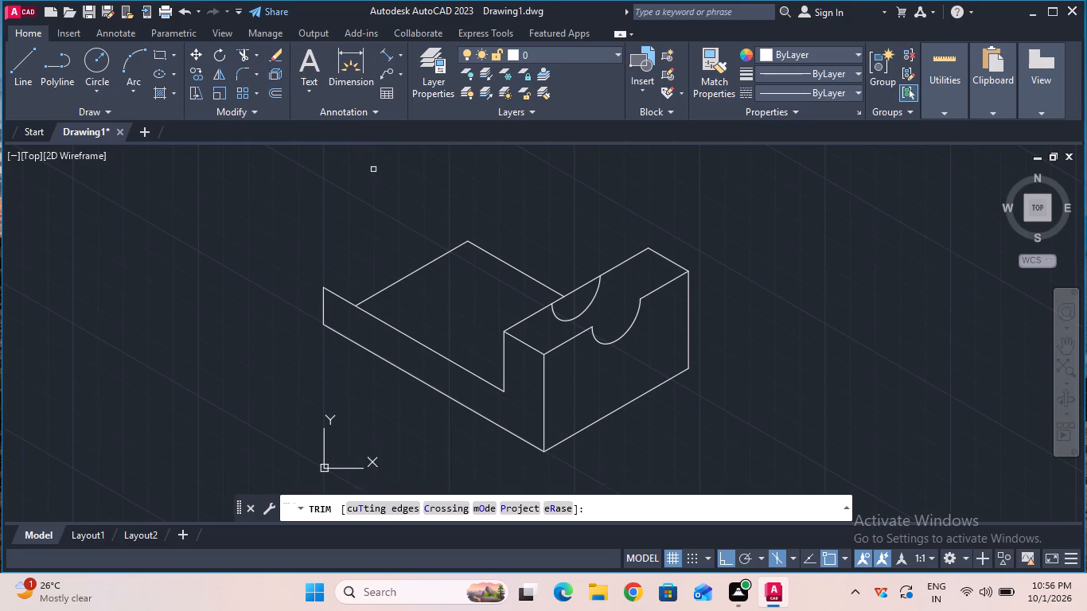
left_click(557, 298)
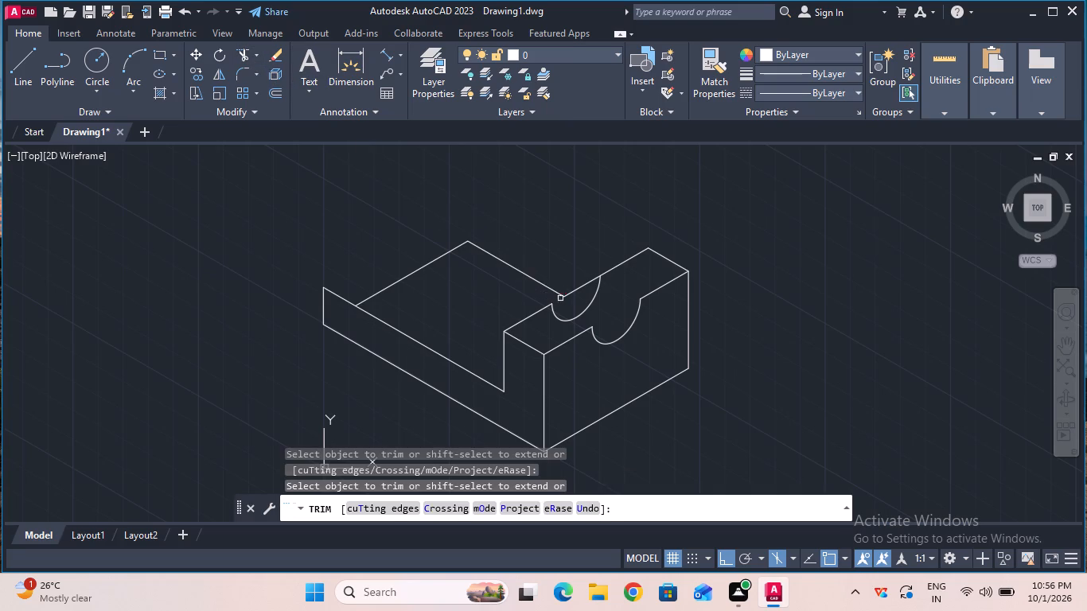
left_click(567, 294)
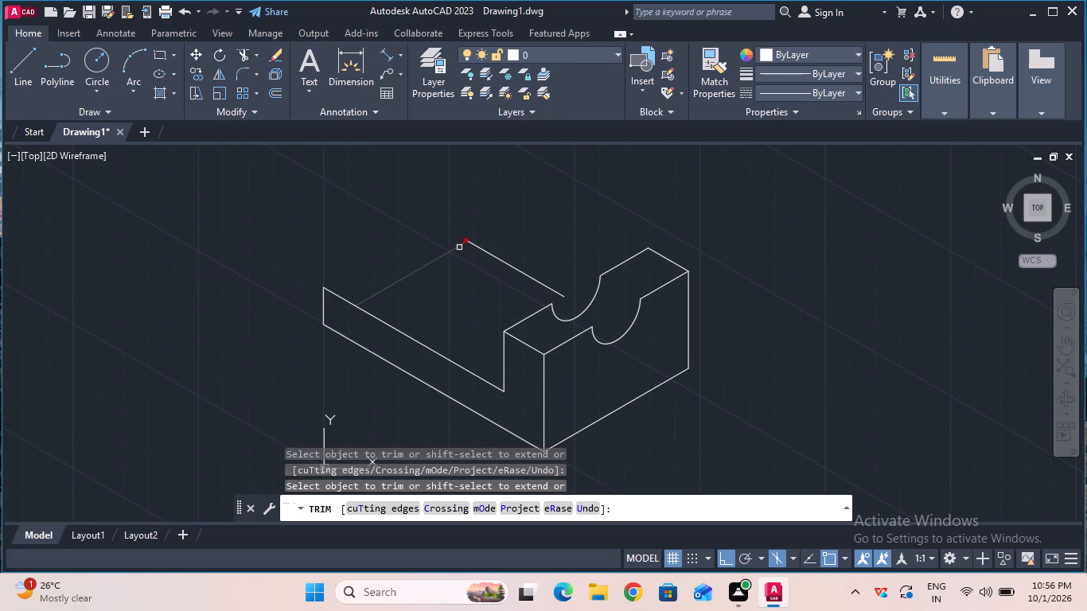
key("Escape")
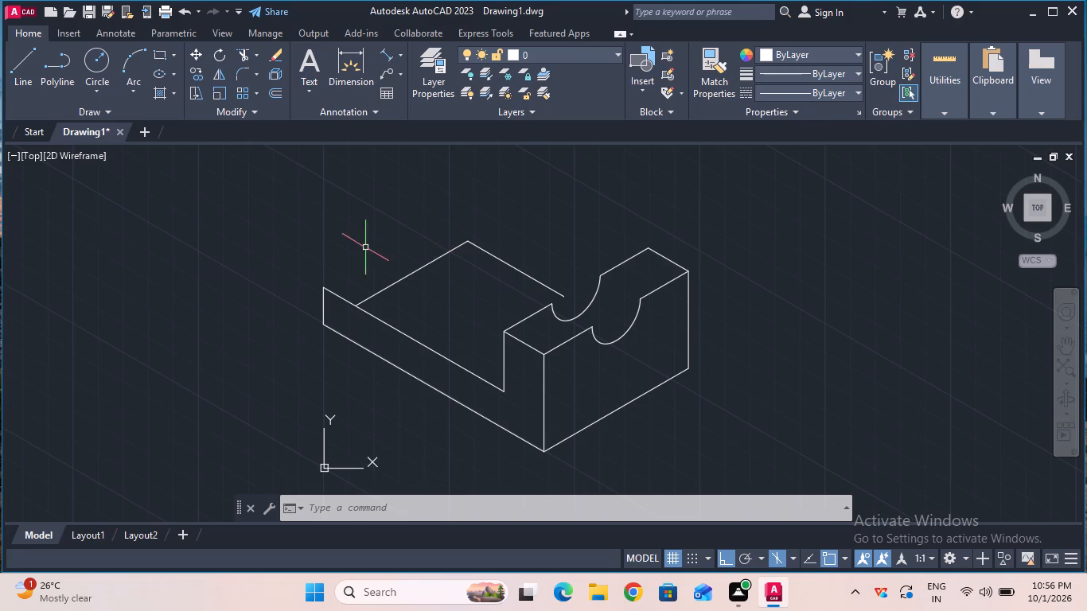
Draw a 72 line at 30° on Isoplane Top from the upper outer corner of the front face's low end.
left_click(36, 80)
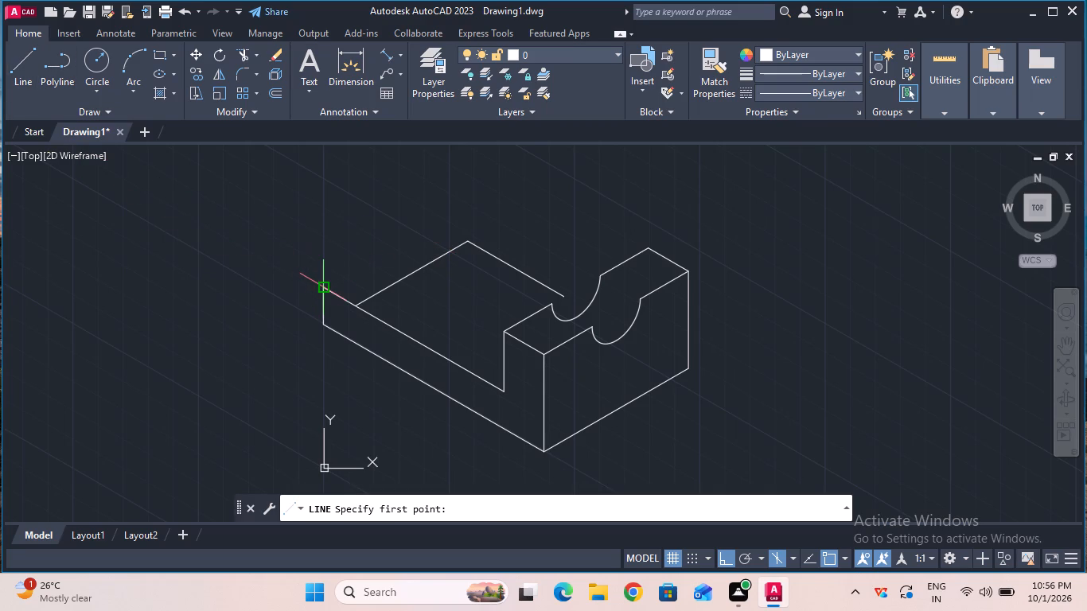
left_click(321, 290)
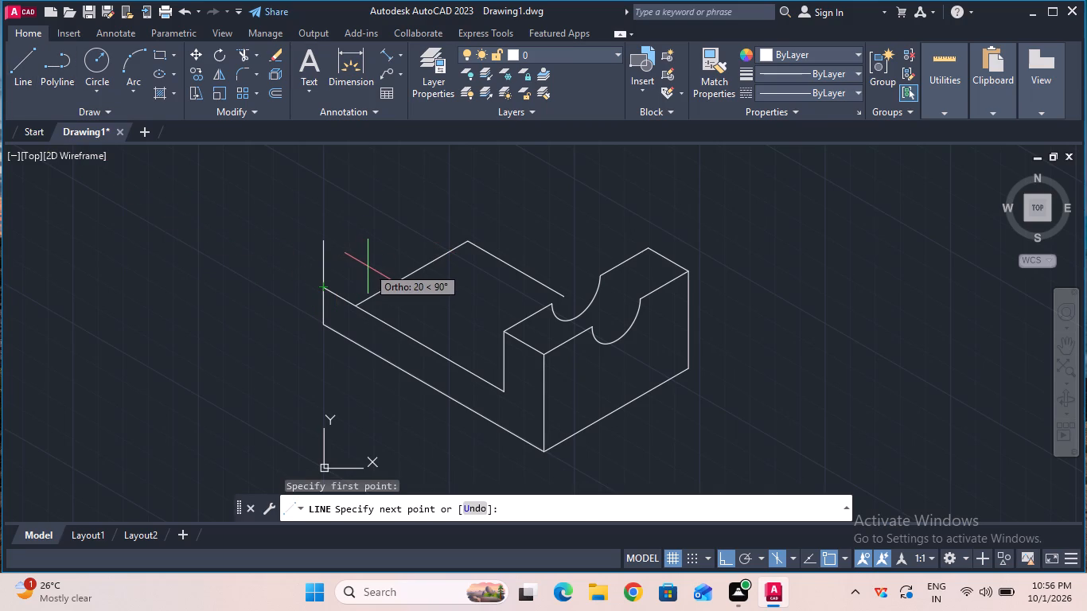
key("F5")
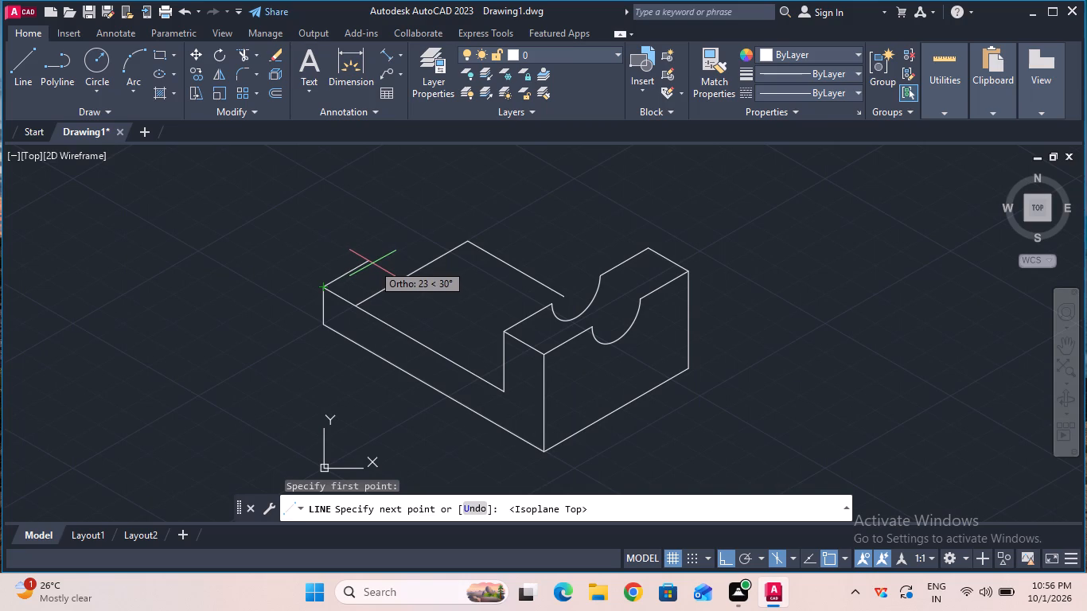
type("72")
key("Return")
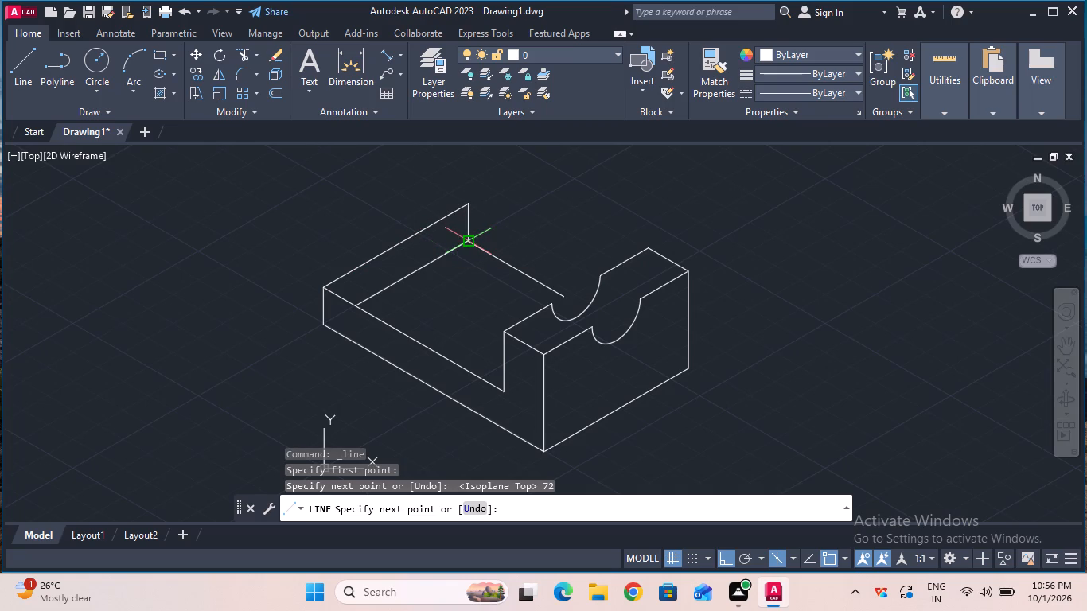
key("Escape")
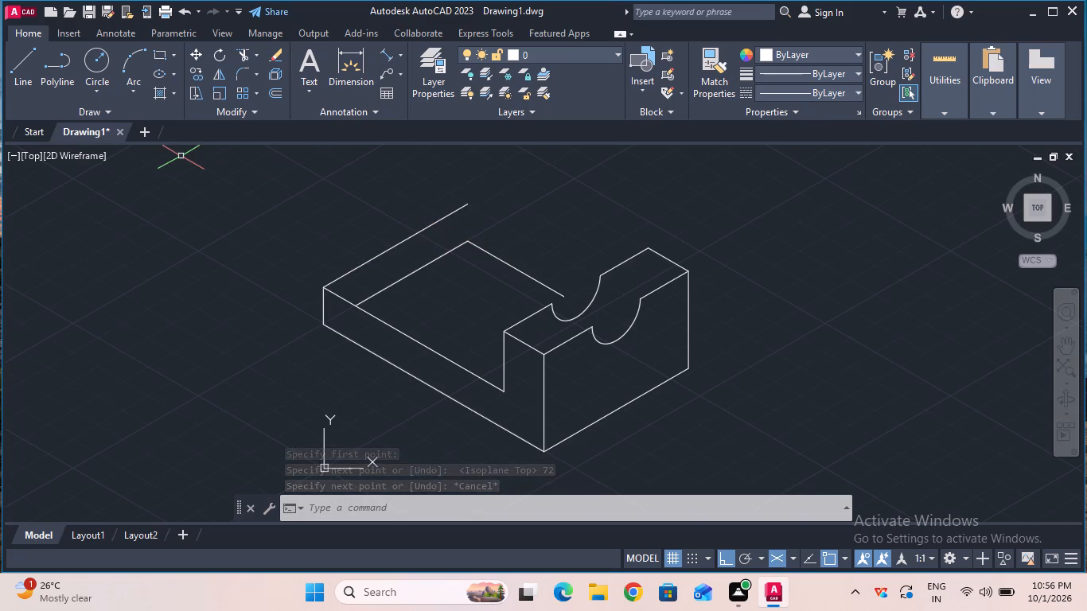
Draw a vertical line on Isoplane Right from the far end of the new 72 line down to the rectangle's back corner.
key("F5")
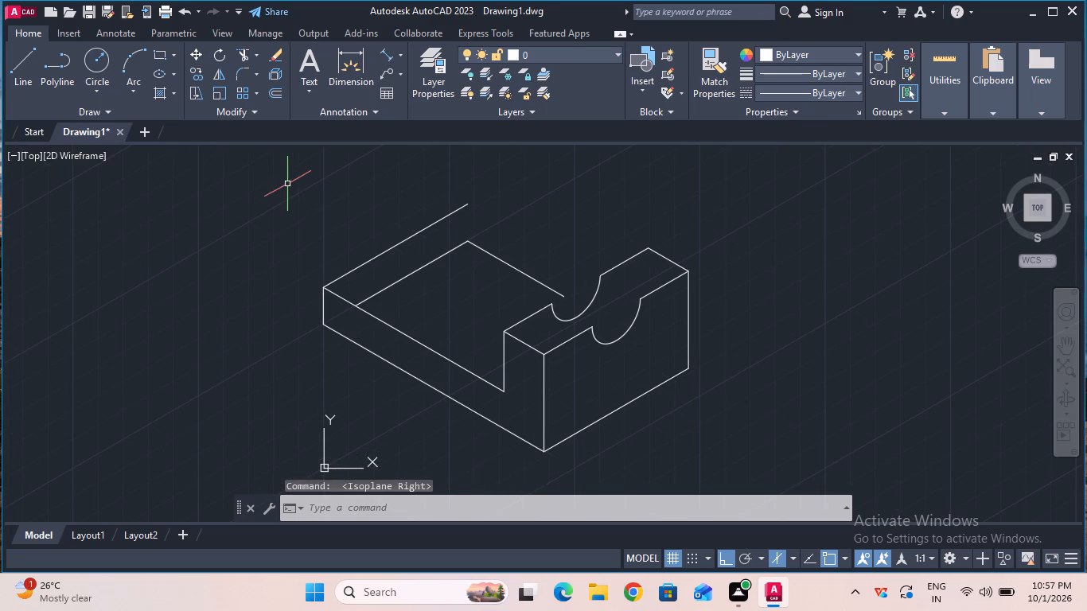
left_click(34, 71)
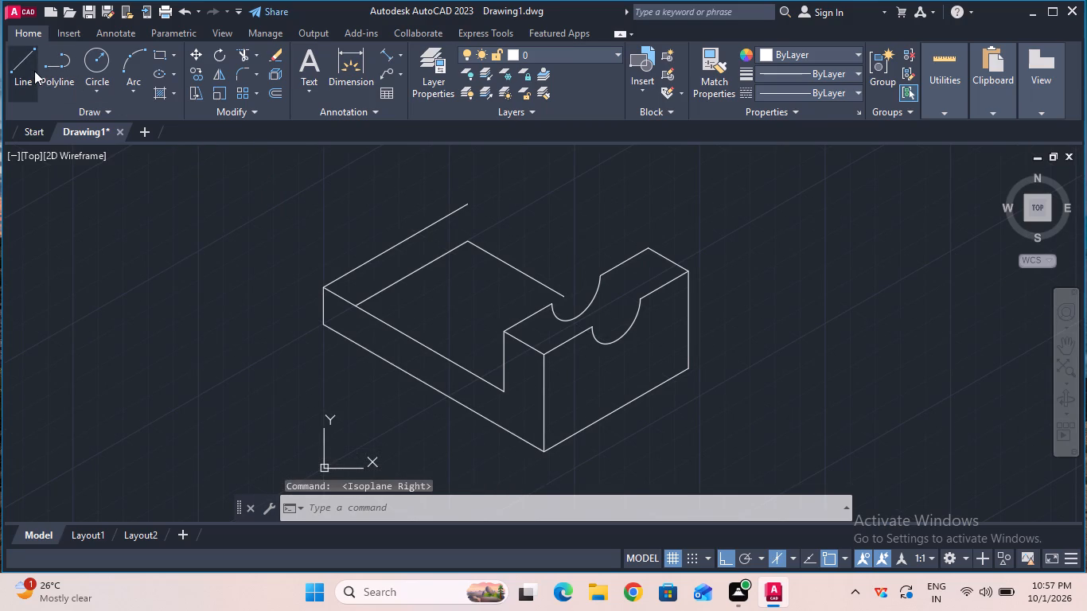
left_click(463, 208)
left_click(465, 238)
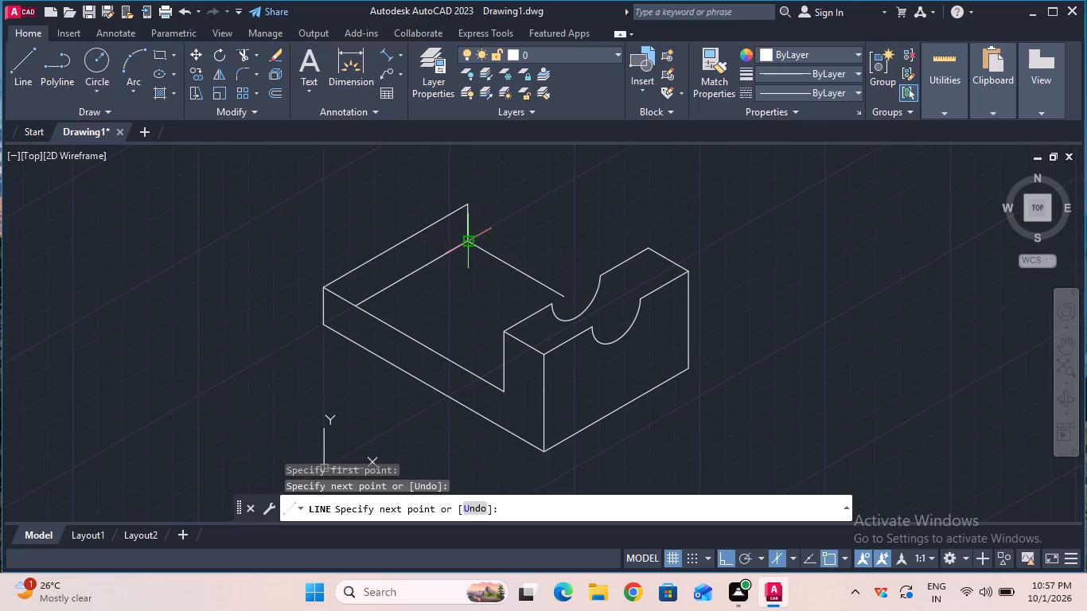
key("Escape")
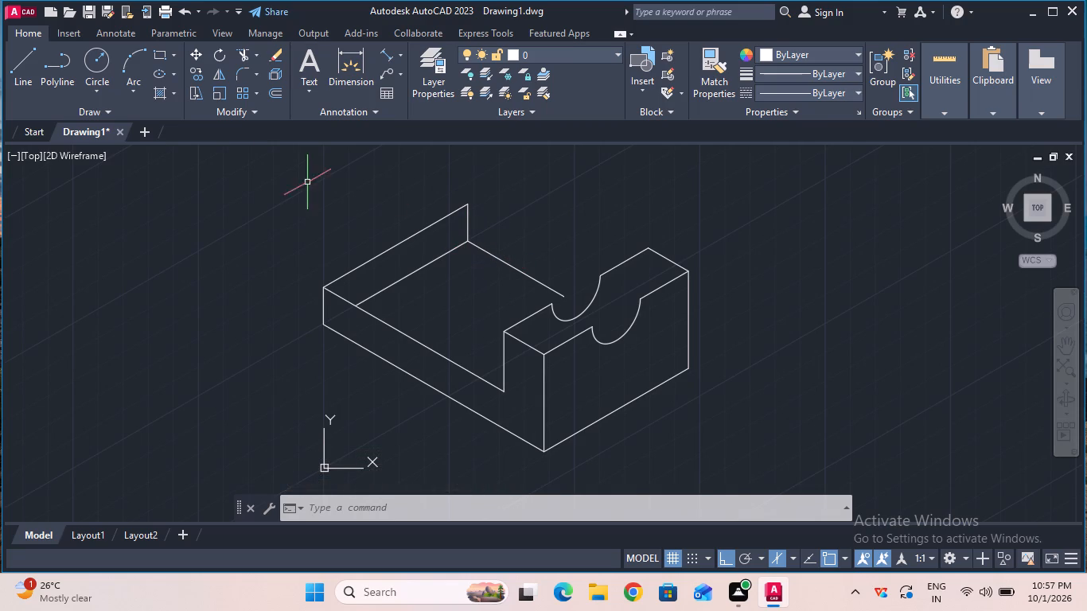
Extend the rectangle's back edge to the copied notch arc.
left_click(259, 51)
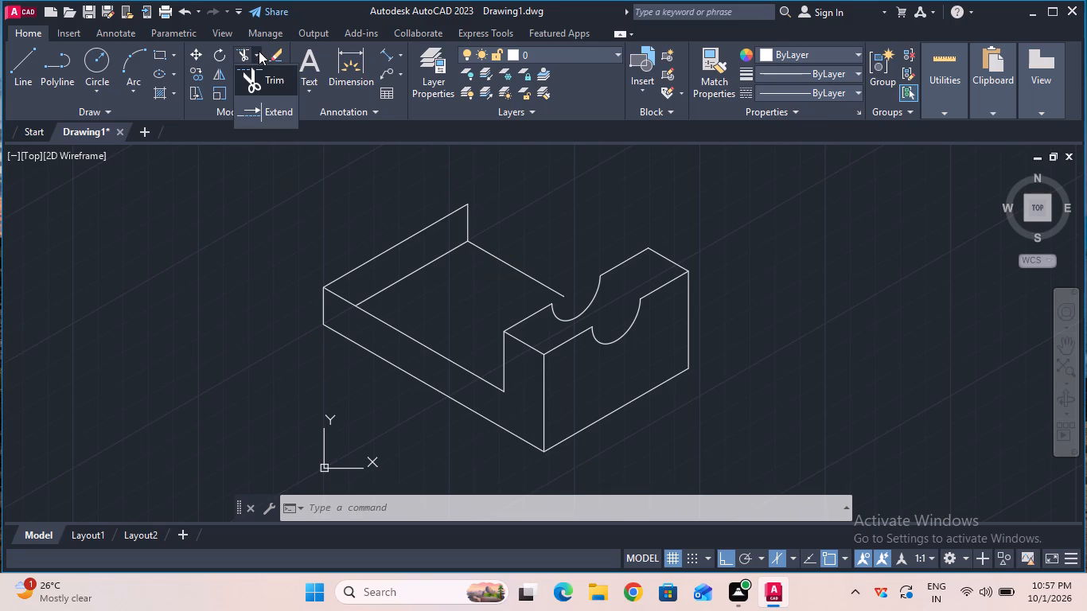
left_click(267, 106)
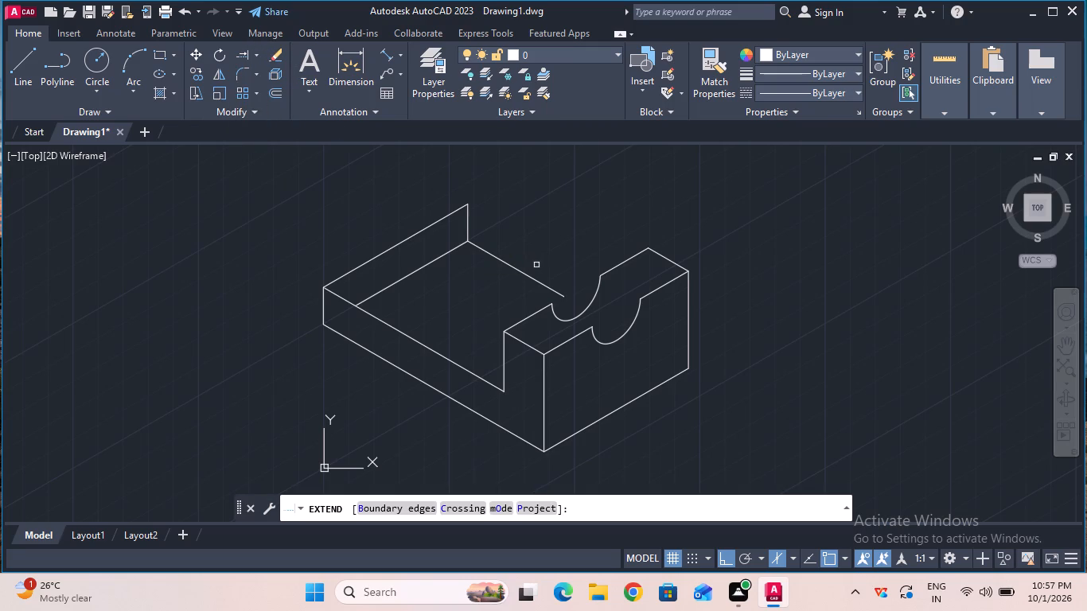
left_click(543, 282)
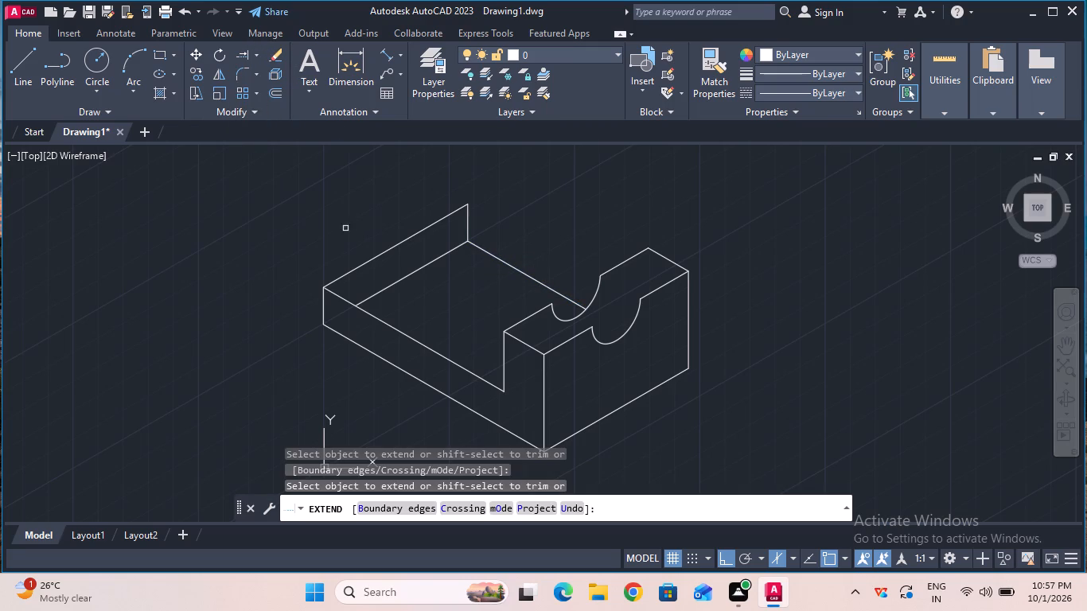
key("Escape")
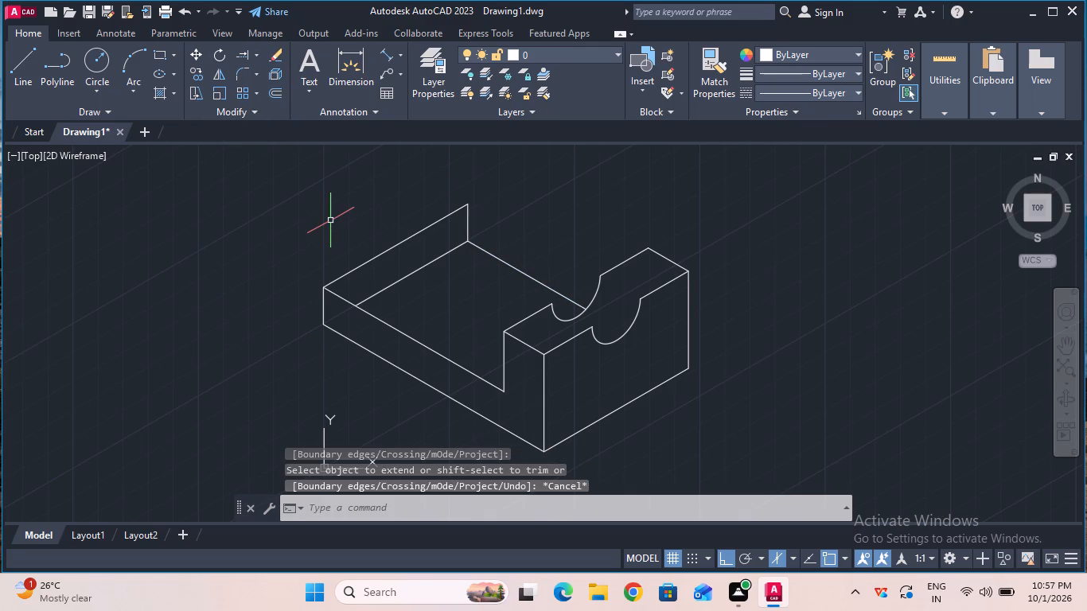
Draw a 51 line at 330° on Isoplane Left from the top of the vertical back-corner line, parallel to the rectangle's back edge.
left_click(34, 80)
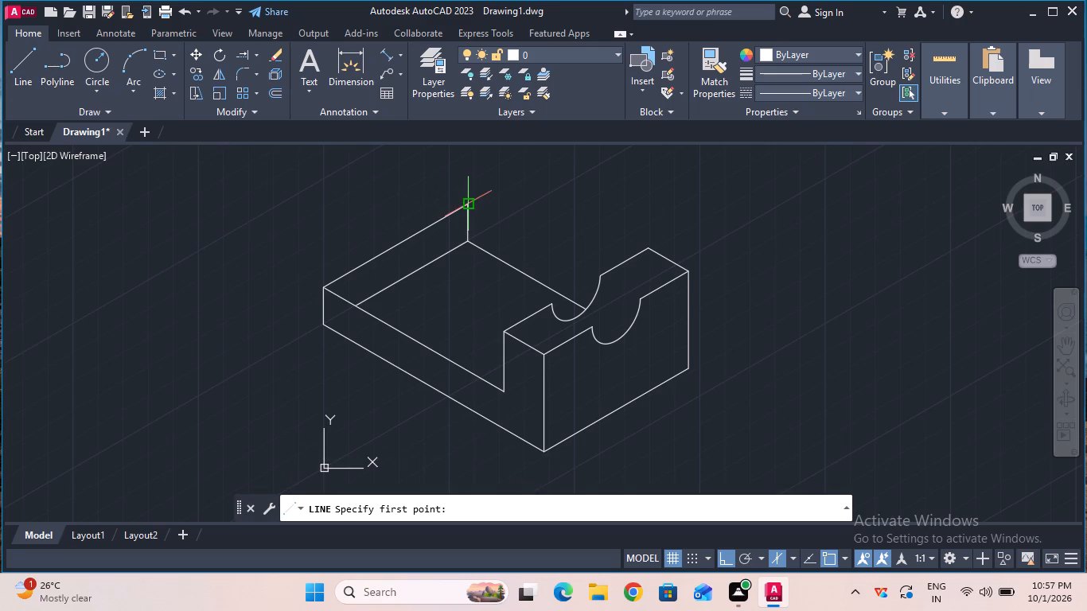
left_click(467, 205)
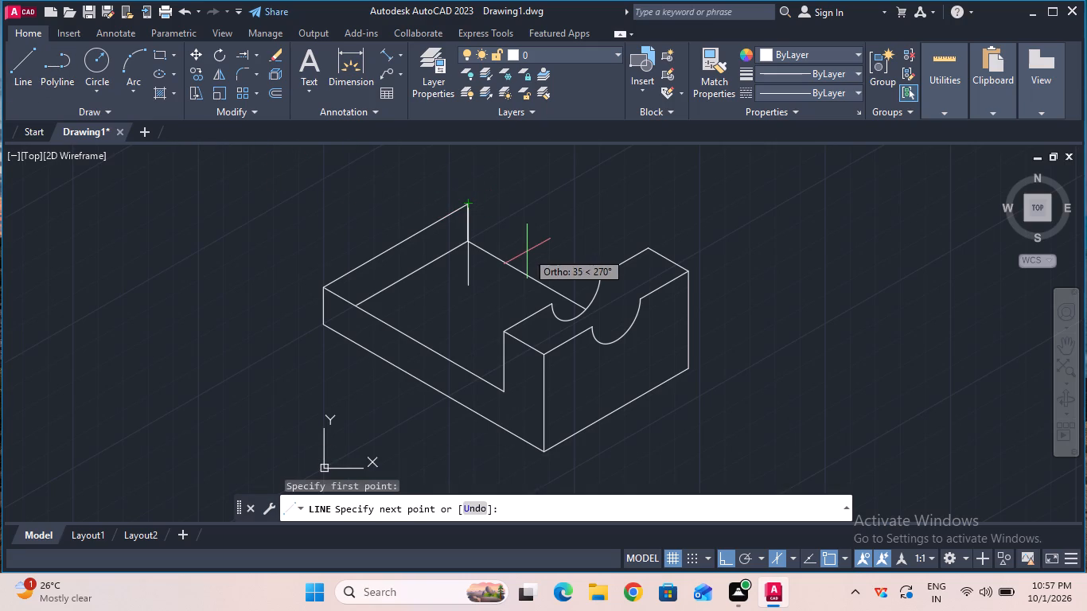
key("F5")
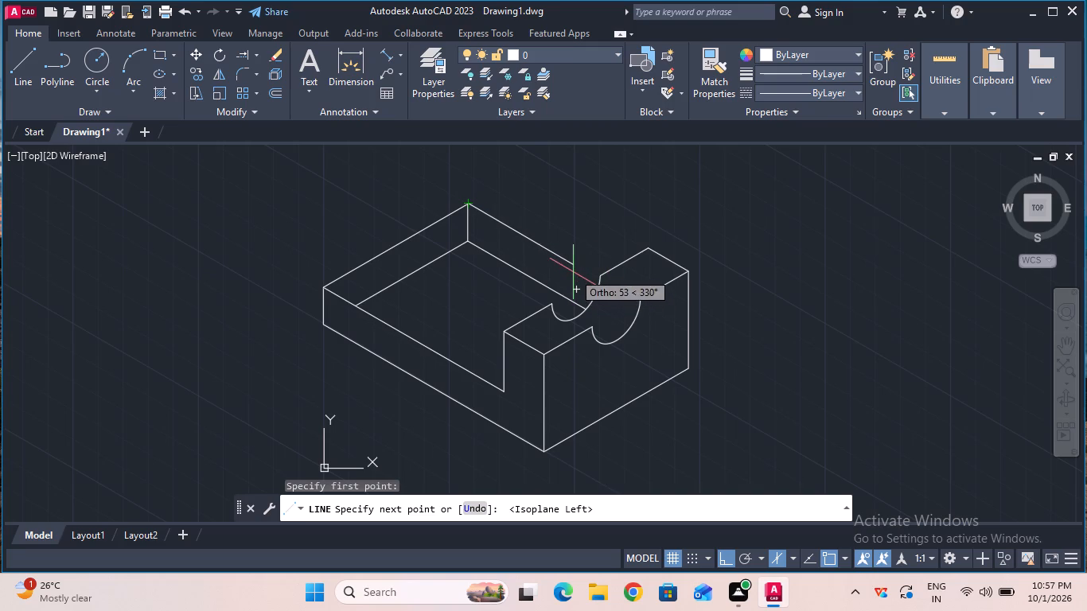
key("5")
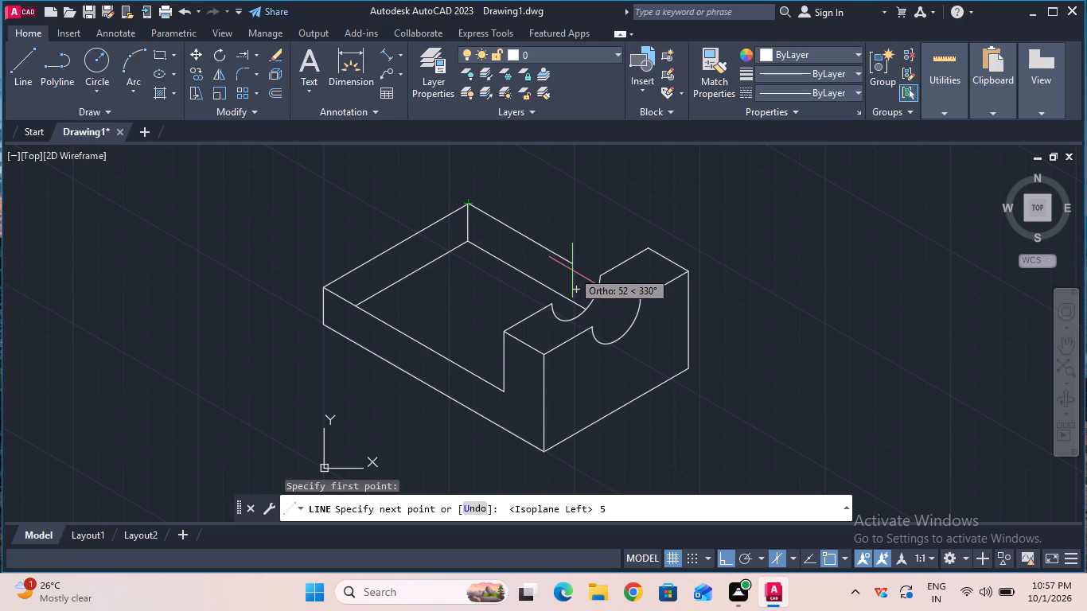
key("1")
key("Return")
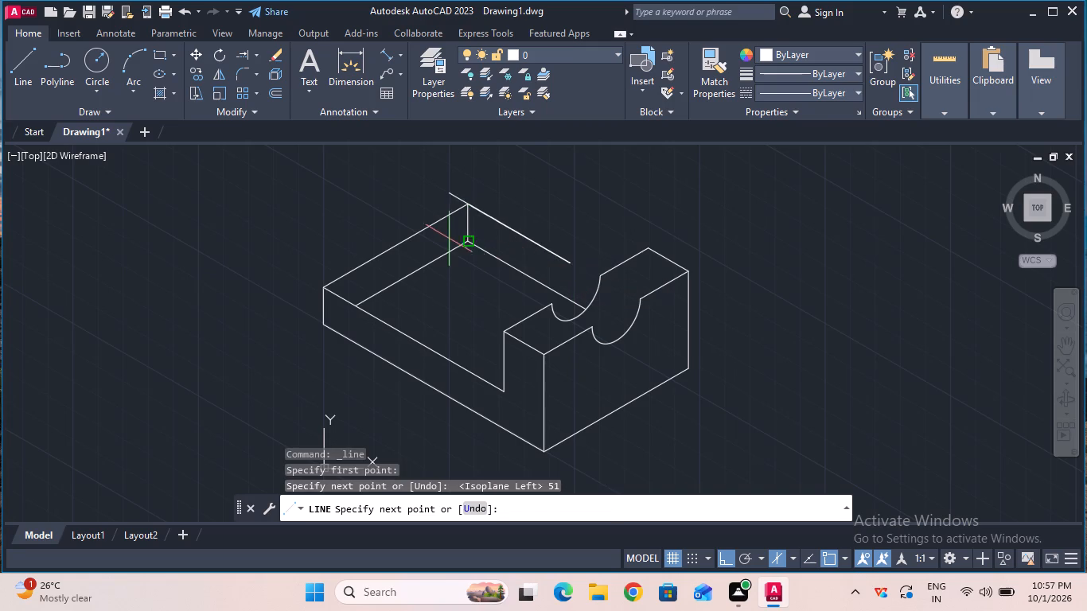
key("Escape")
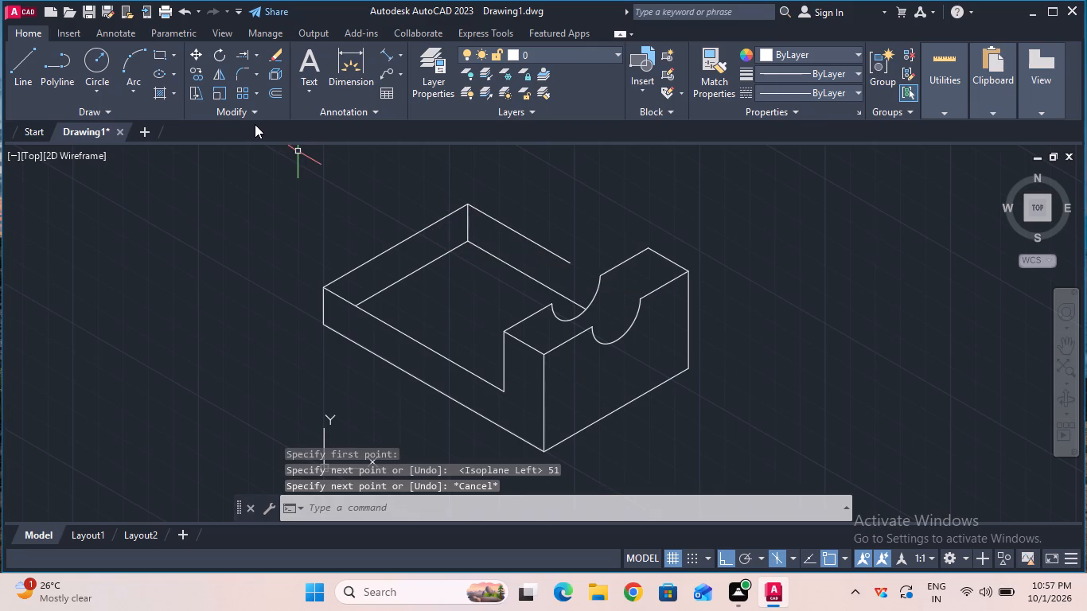
Extend the 51 line at the upper back edge to the copied notch arc.
left_click(246, 59)
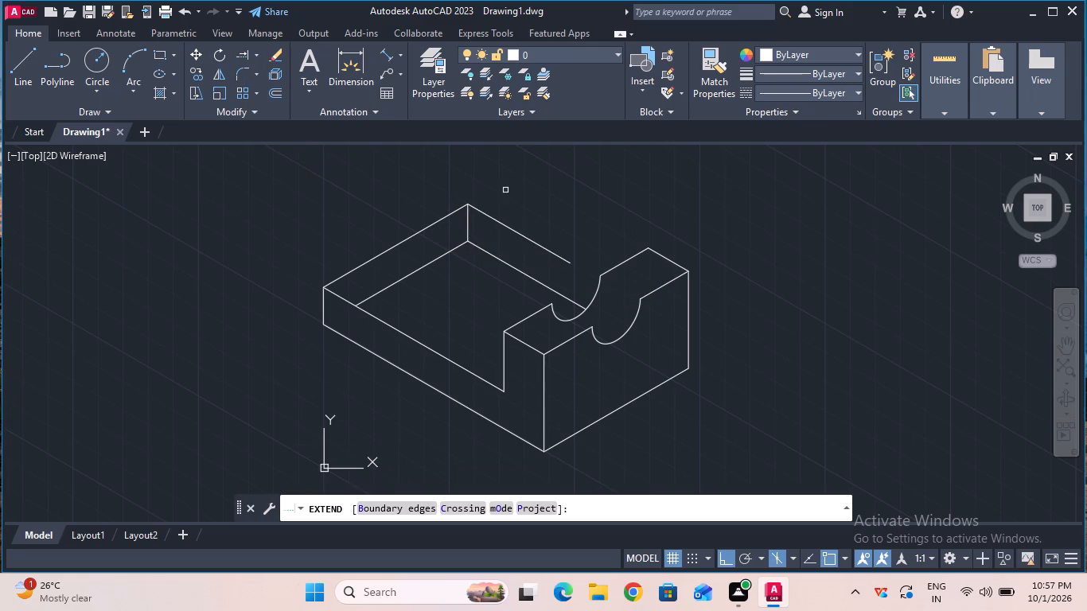
left_click(553, 256)
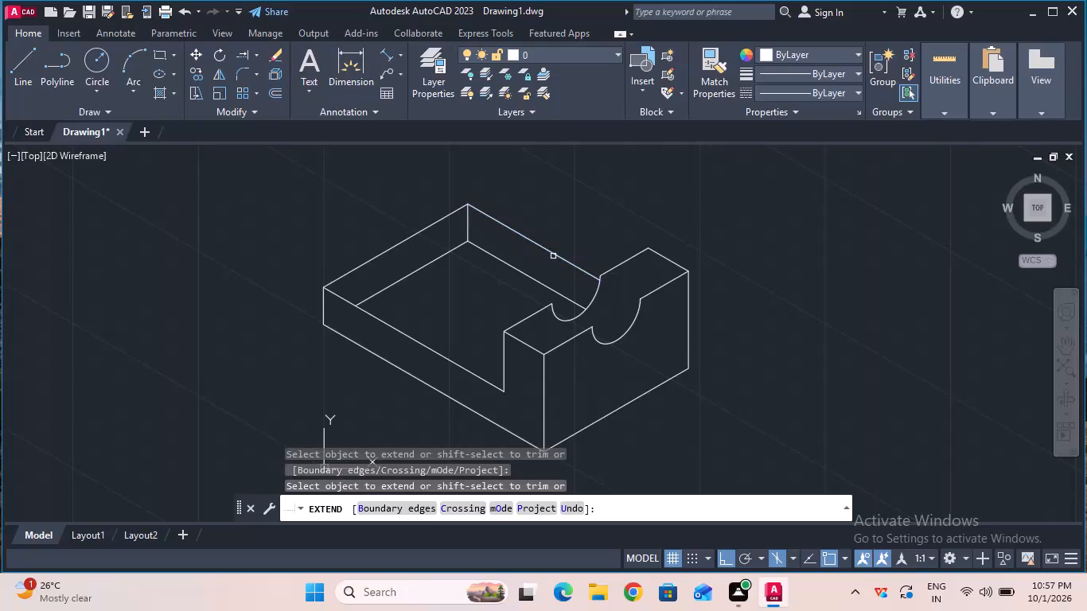
key("Escape")
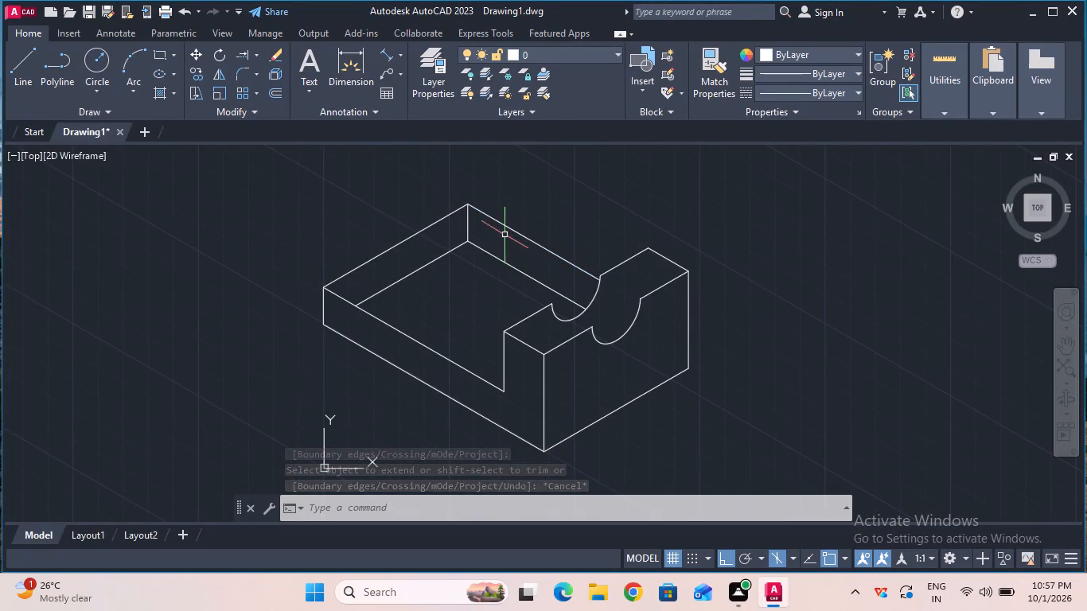
Draw a line on Isoplane Top joining the two notch arcs' ends nearest the stepped front face.
left_click(34, 78)
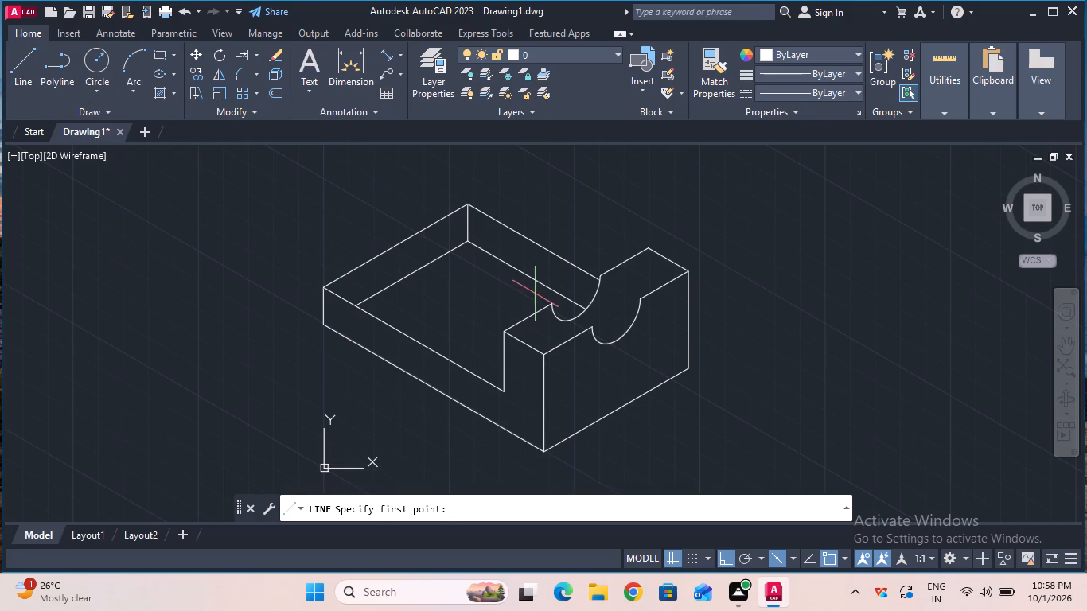
left_click(554, 309)
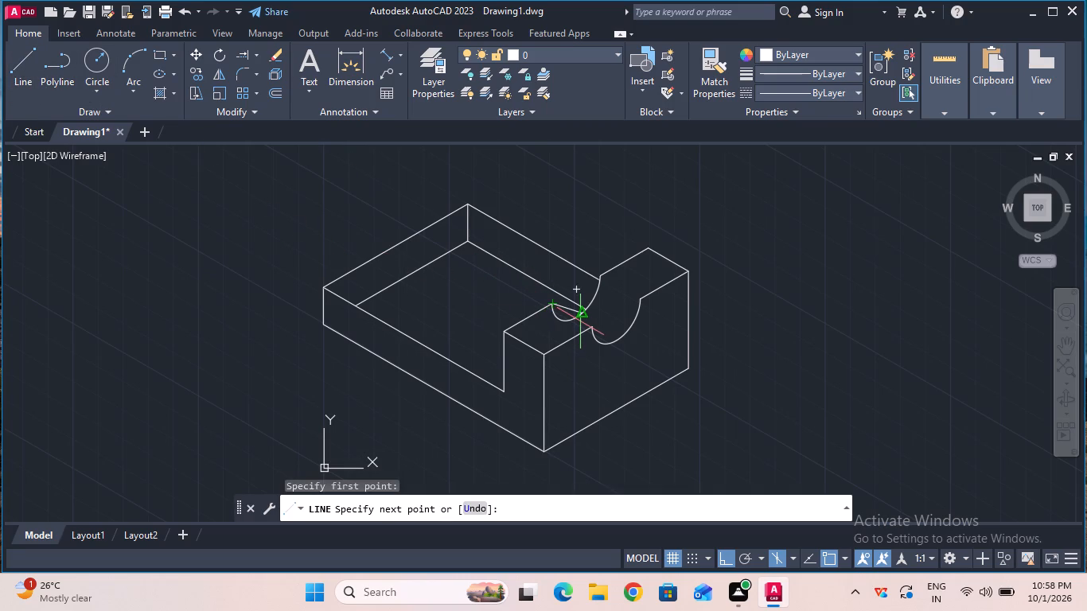
key("F5")
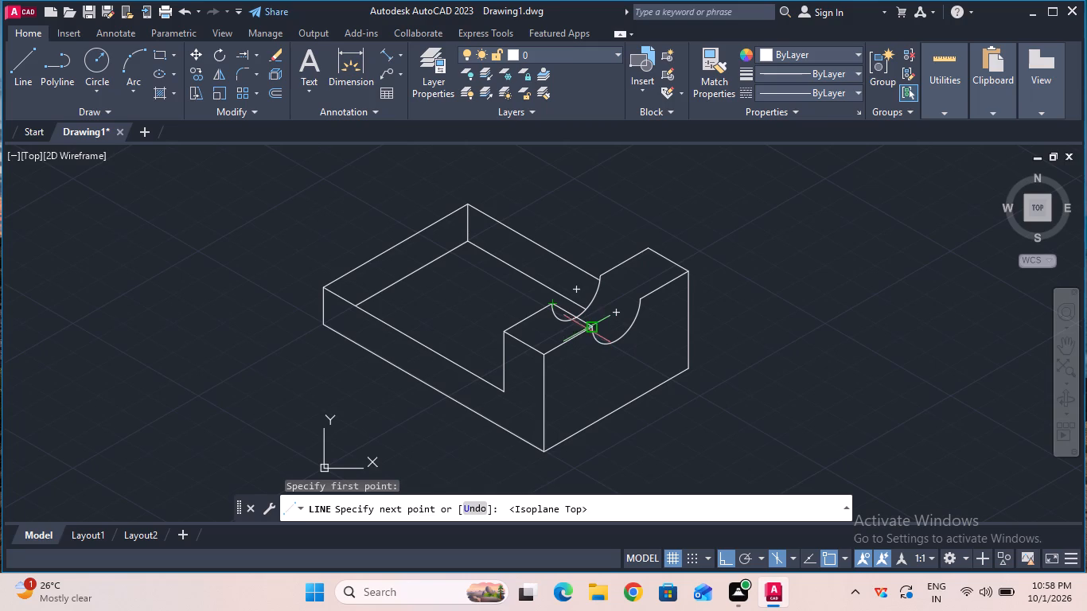
left_click(586, 330)
key("Escape")
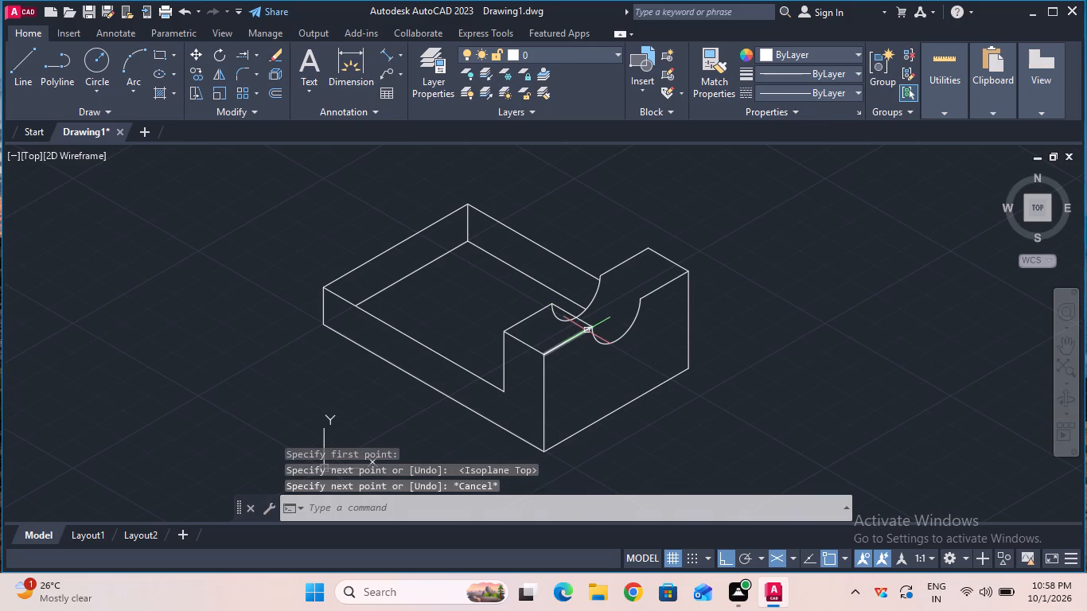
Trim the hidden part of the copied notch arc that lies behind the new connecting line.
left_click(259, 58)
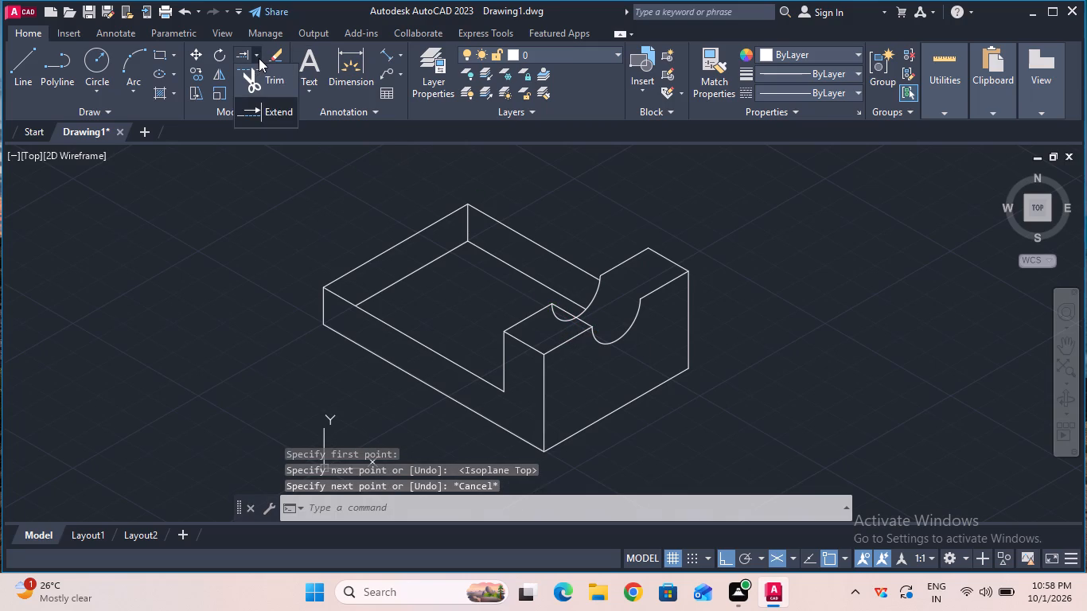
left_click(275, 76)
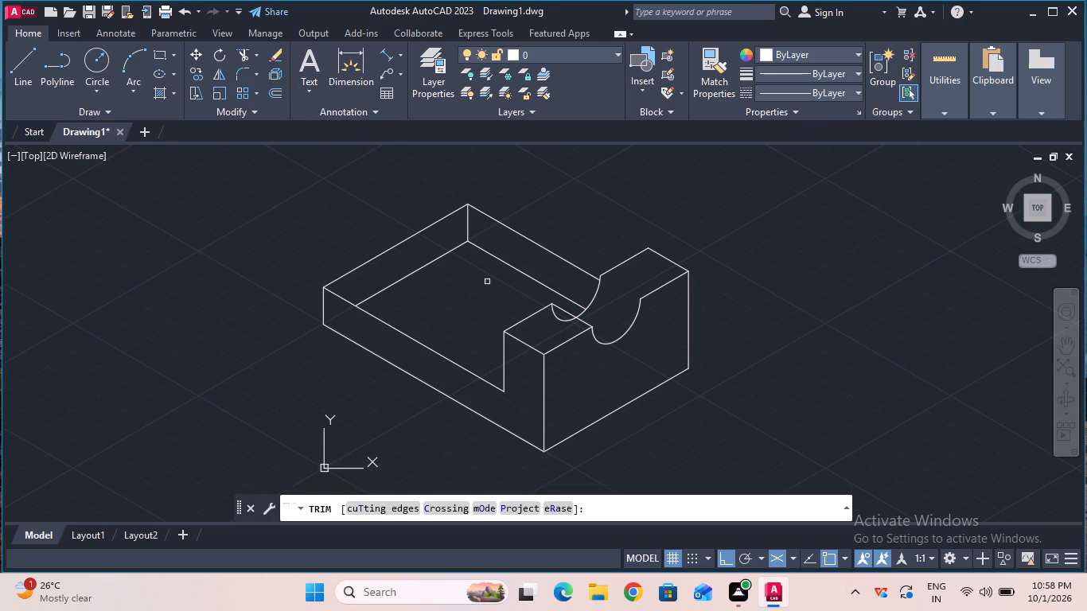
left_click(559, 320)
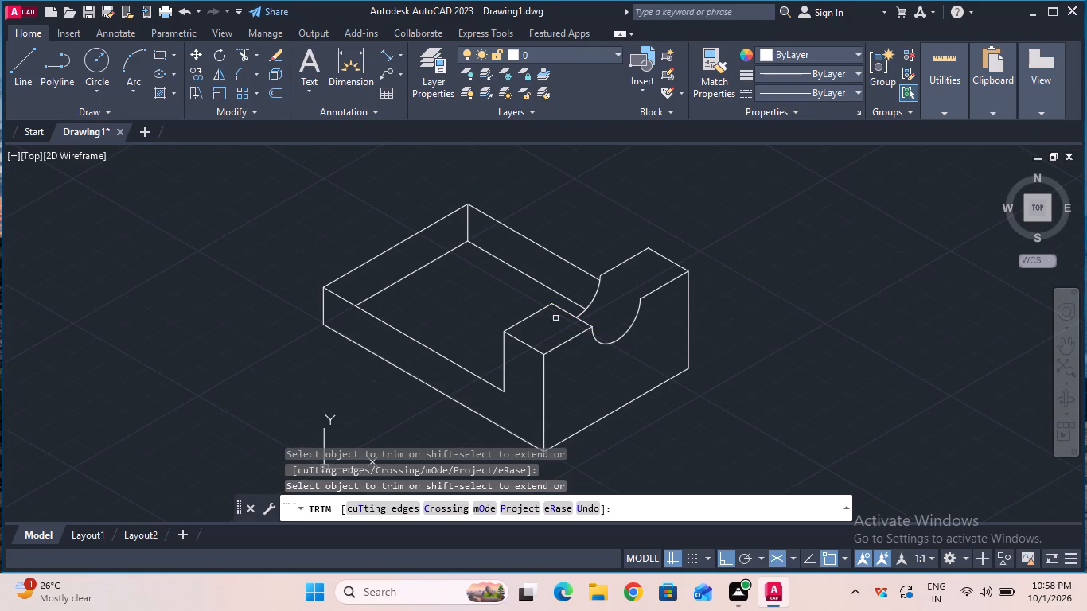
key("Escape")
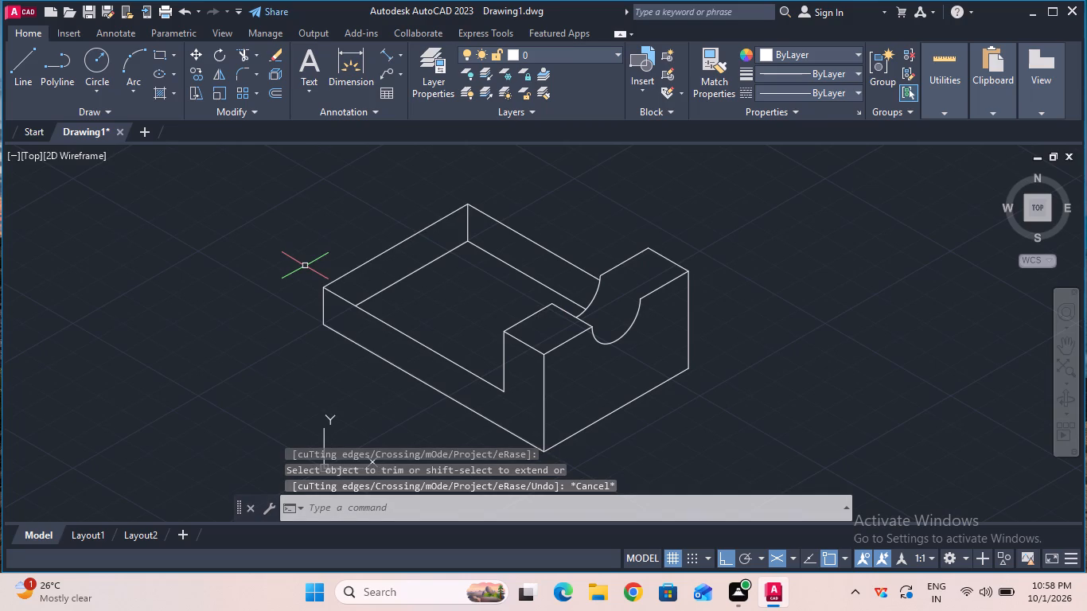
Draw a line joining the back top ends of the two notch arcs across the raised block.
left_click(32, 78)
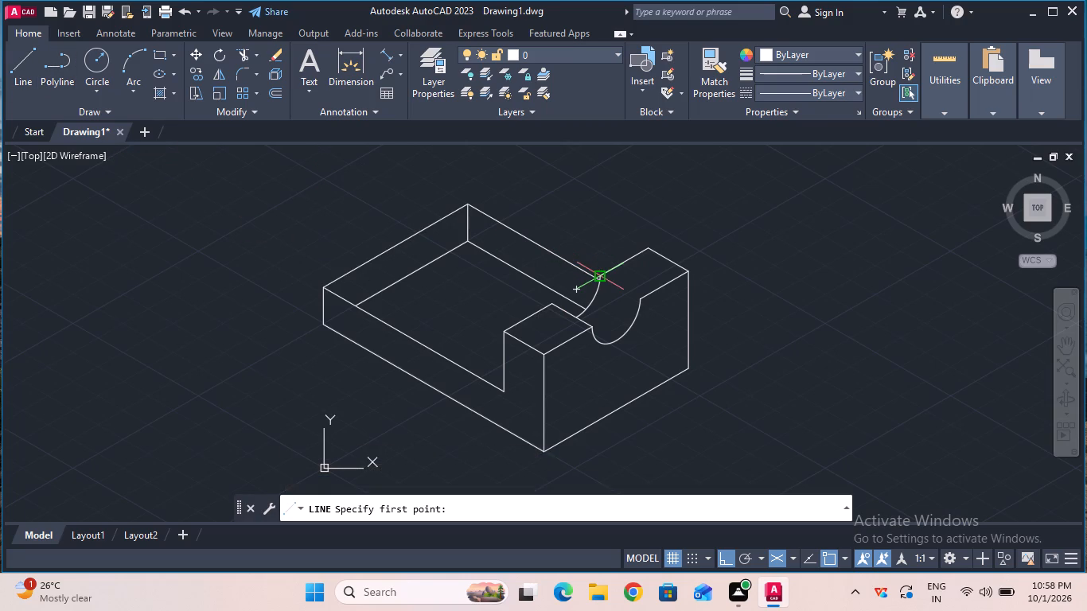
left_click(603, 274)
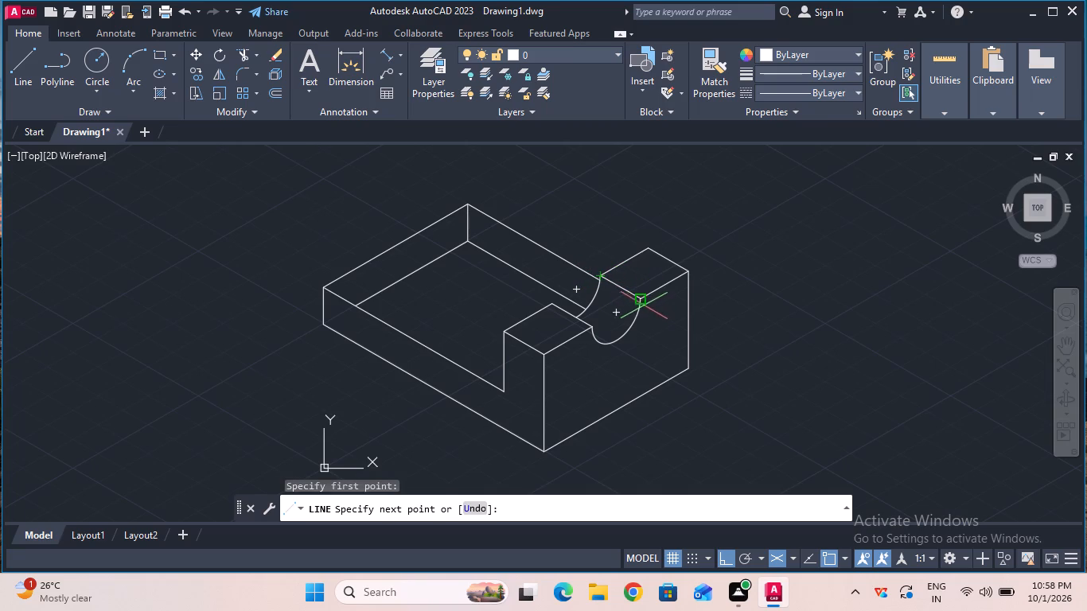
left_click(642, 299)
key("Escape")
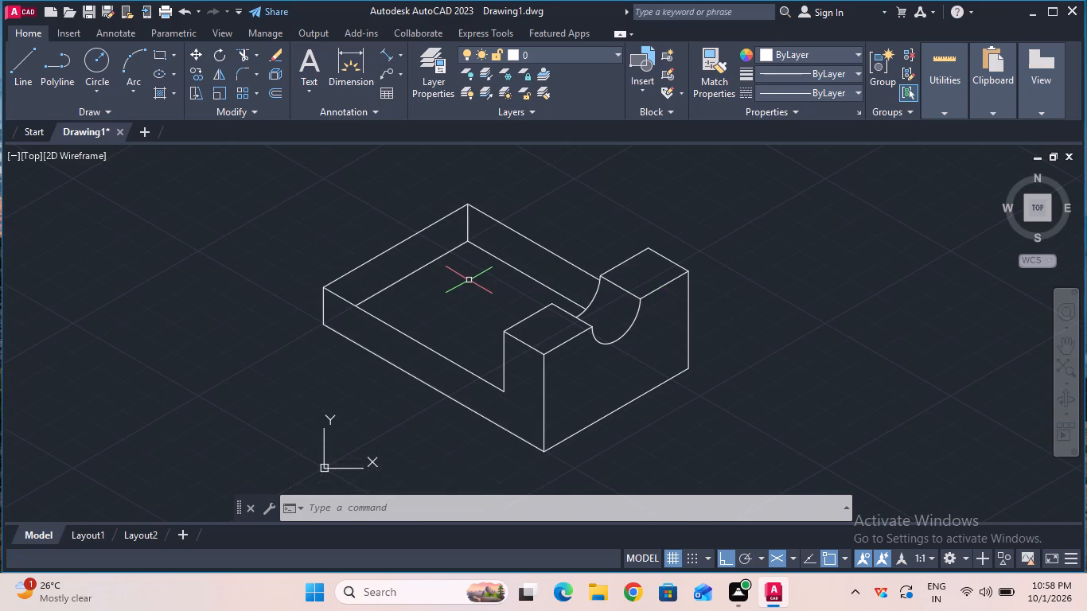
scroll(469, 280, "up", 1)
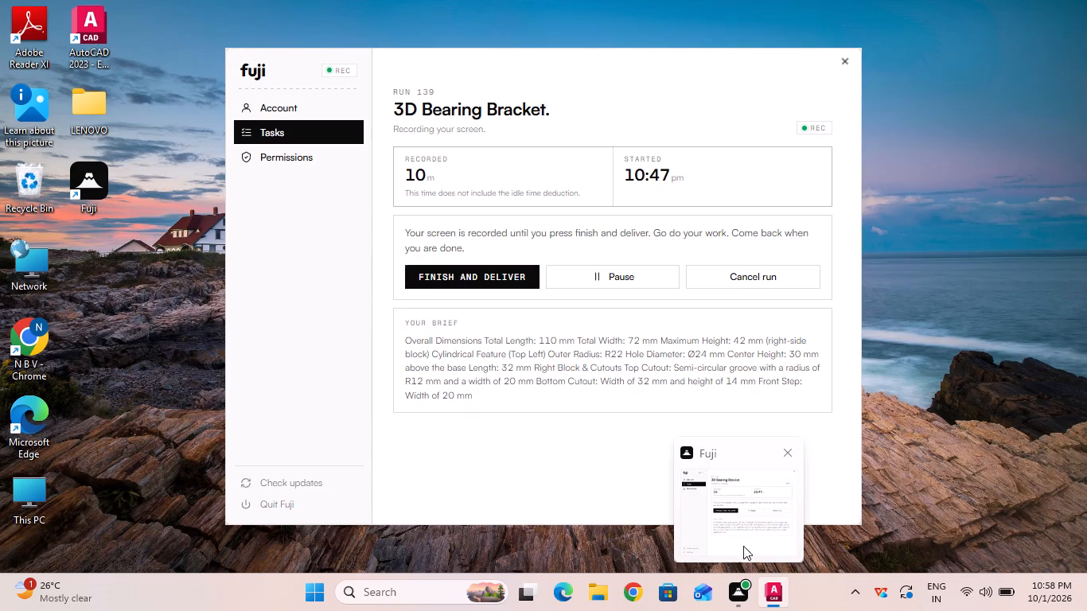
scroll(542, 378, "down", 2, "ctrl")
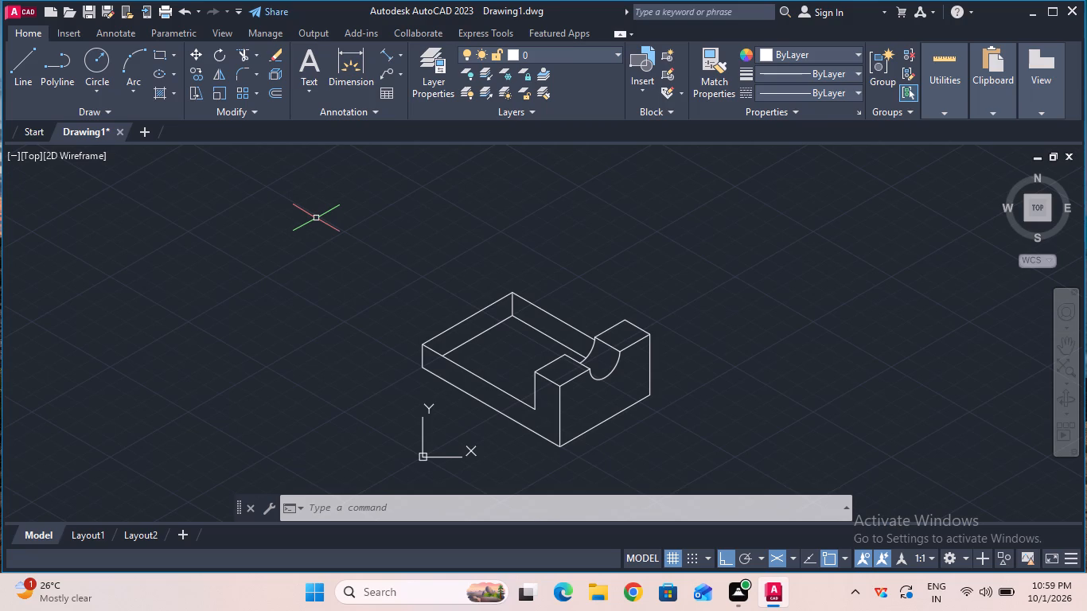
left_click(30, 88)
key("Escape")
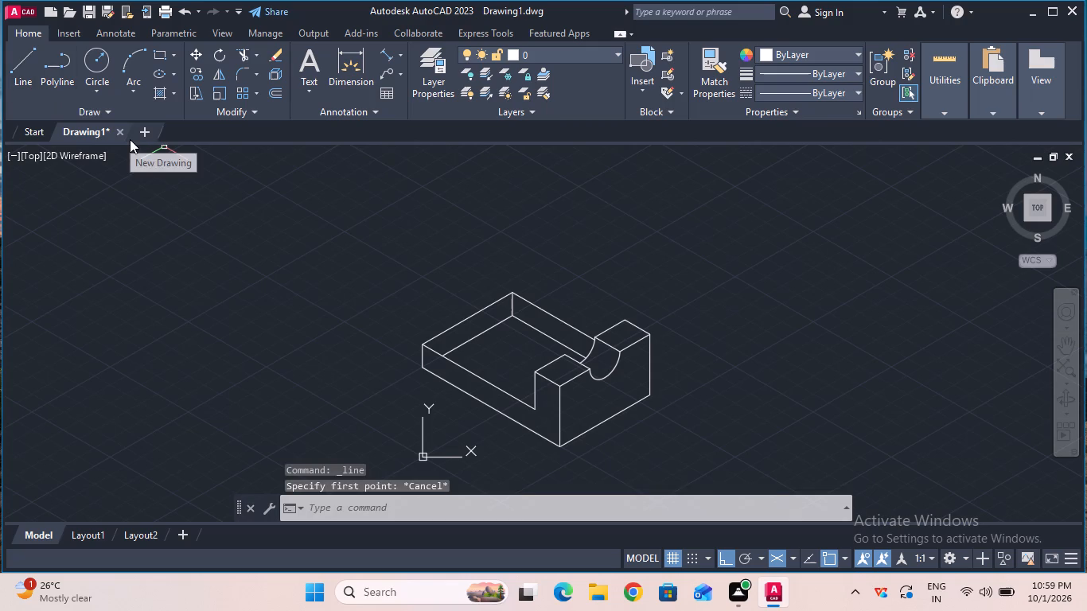
Place an aligned dimension of 40 along the base's upper 72 edge, starting from its front corner.
left_click(389, 55)
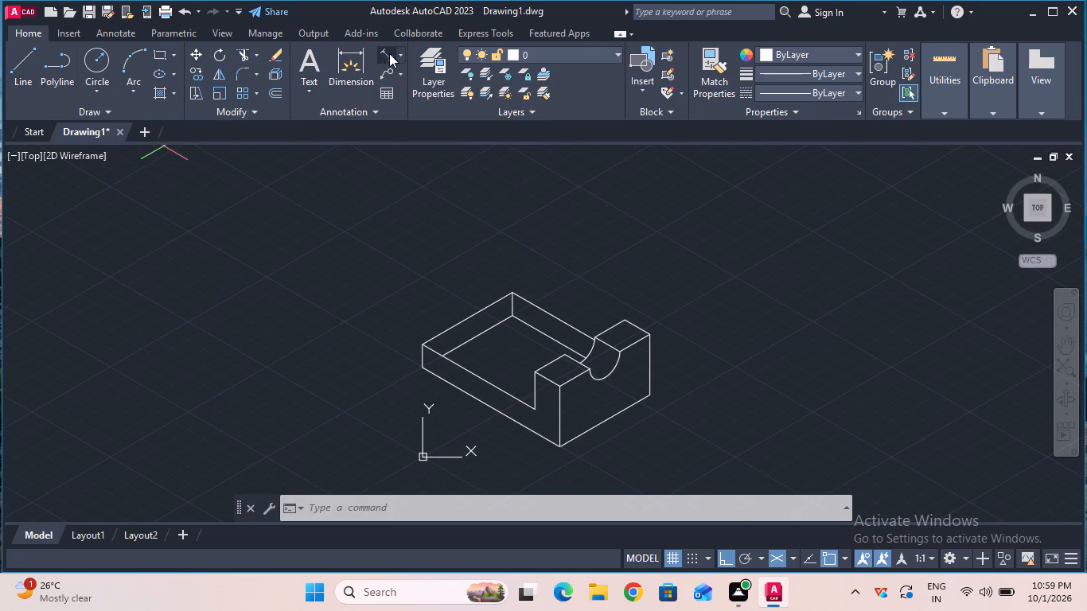
left_click(423, 344)
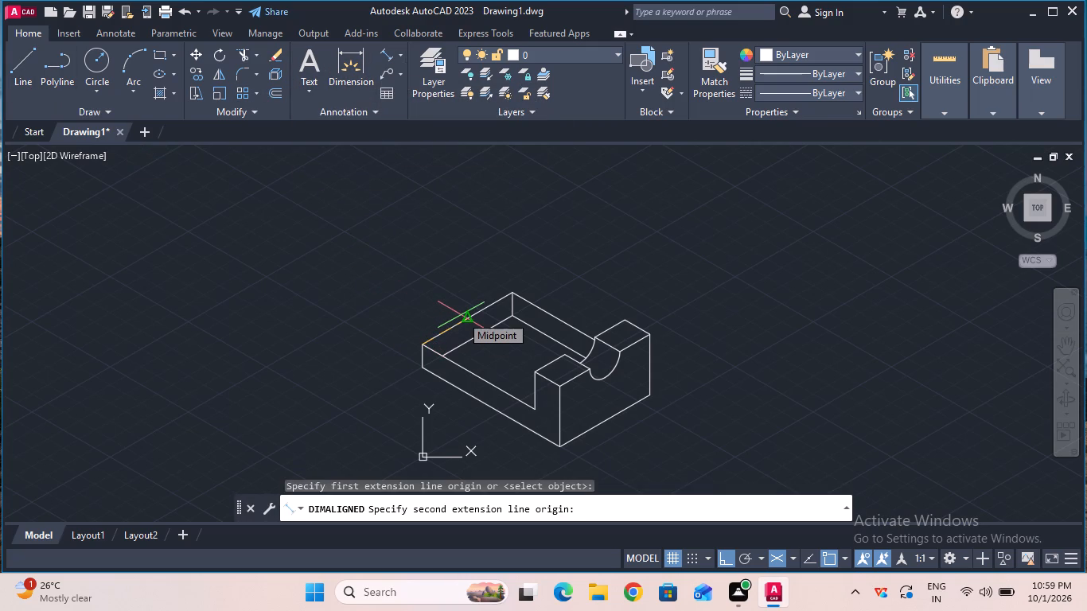
key("4")
key("0")
key("Return")
left_click(450, 296)
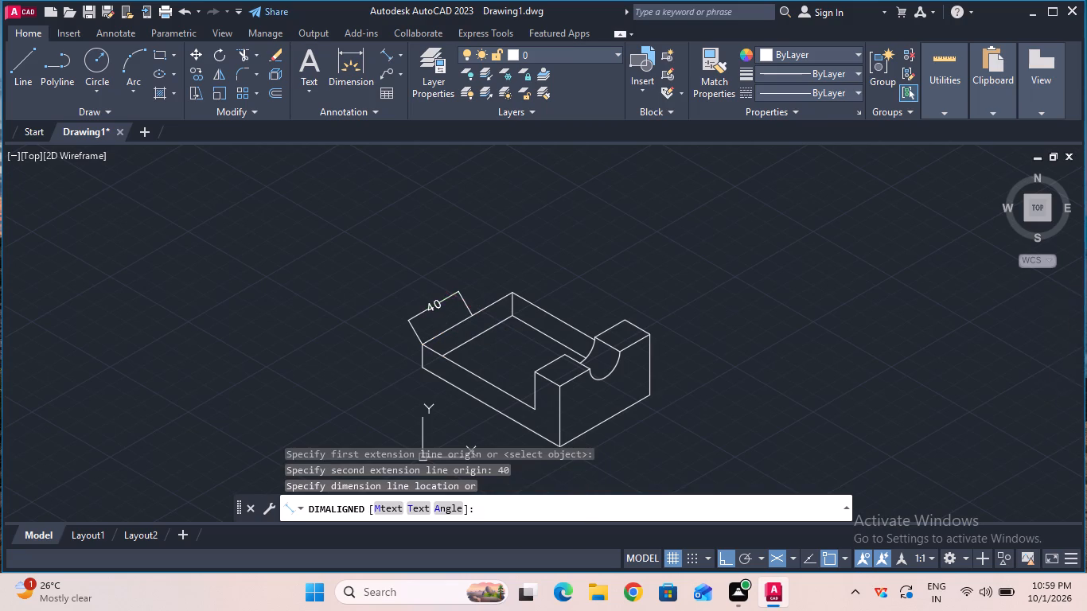
With Ortho off, draw a marker line from the midpoint of the 40 dimension's far extension line to the 72 edge, then restore Ortho.
scroll(458, 322, "up", 2, "ctrl")
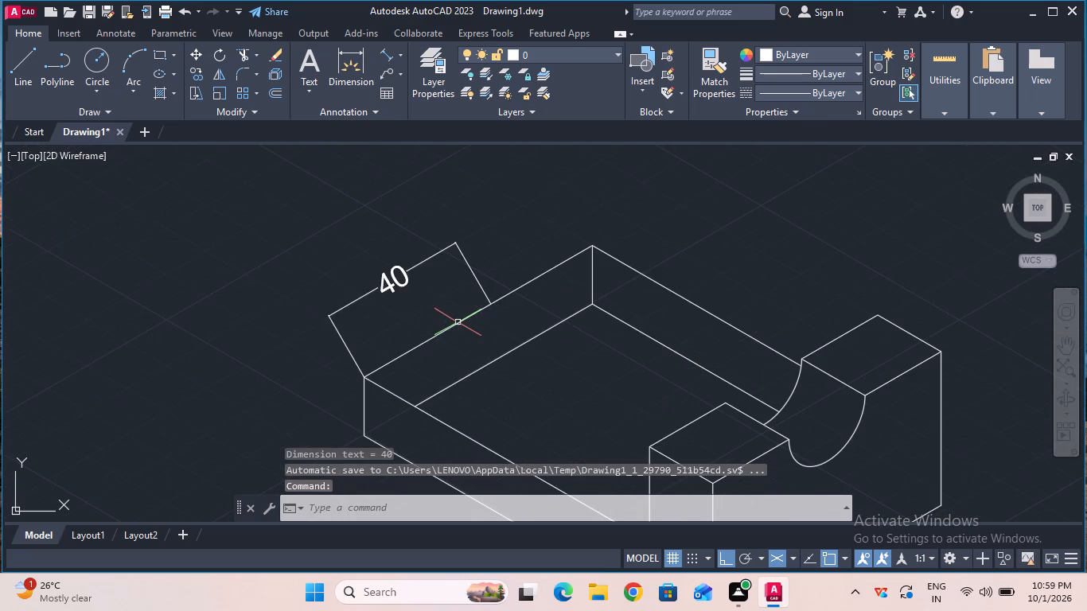
left_click(25, 67)
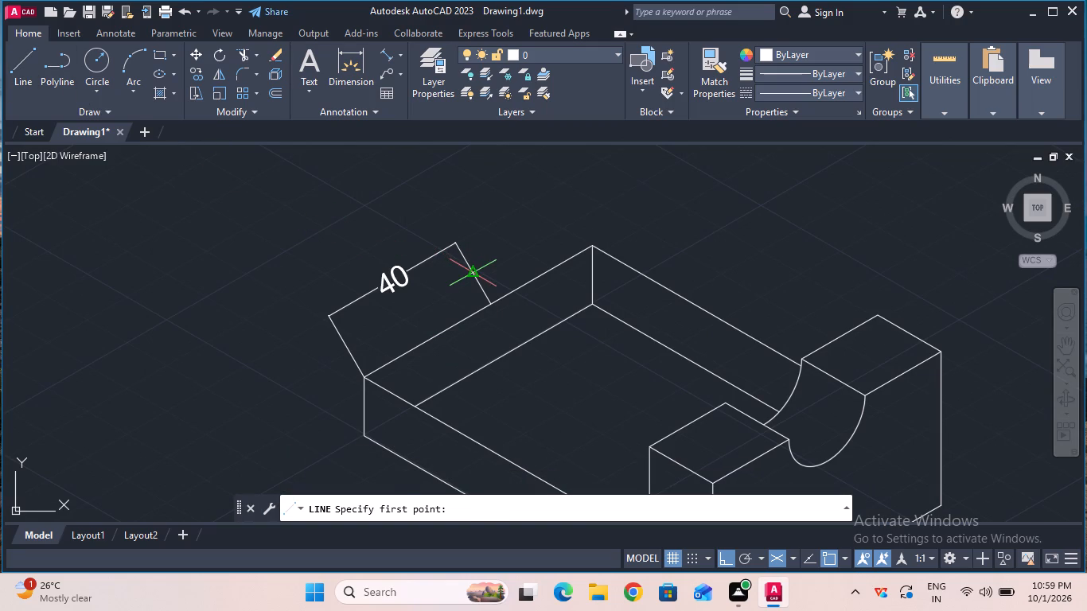
left_click(473, 272)
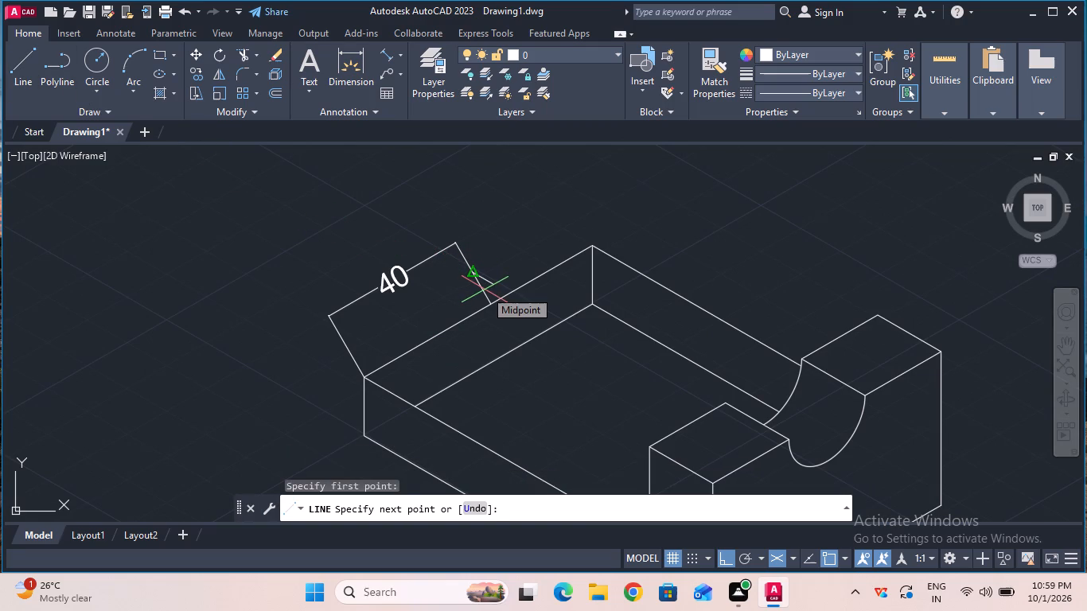
key("F8")
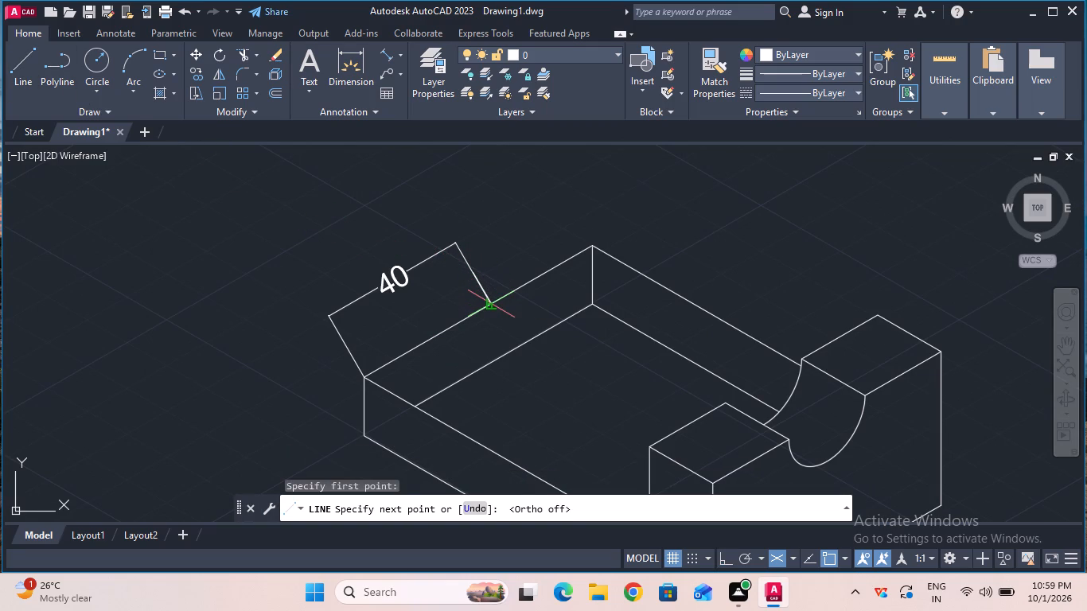
left_click(488, 300)
key("Escape")
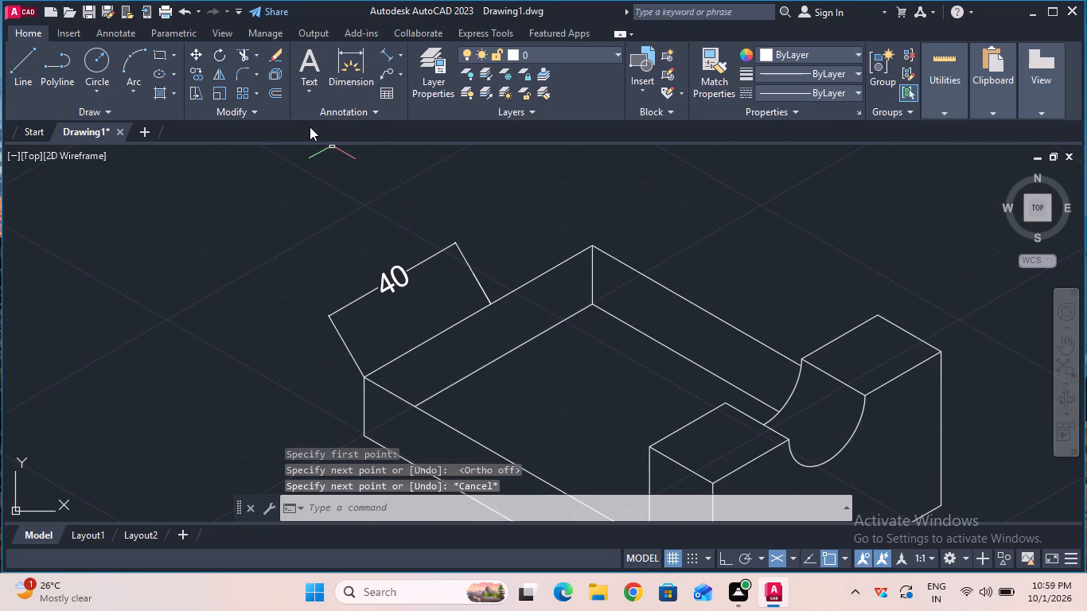
key("F8")
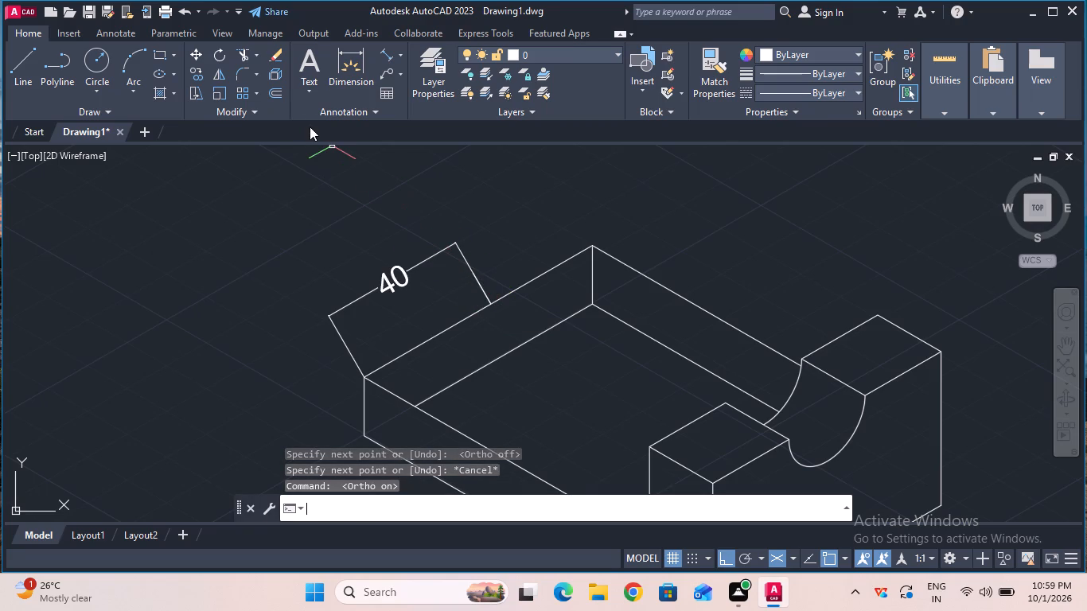
Erase the 40 aligned dimension, keeping the marker line.
left_click(267, 61)
left_click(396, 290)
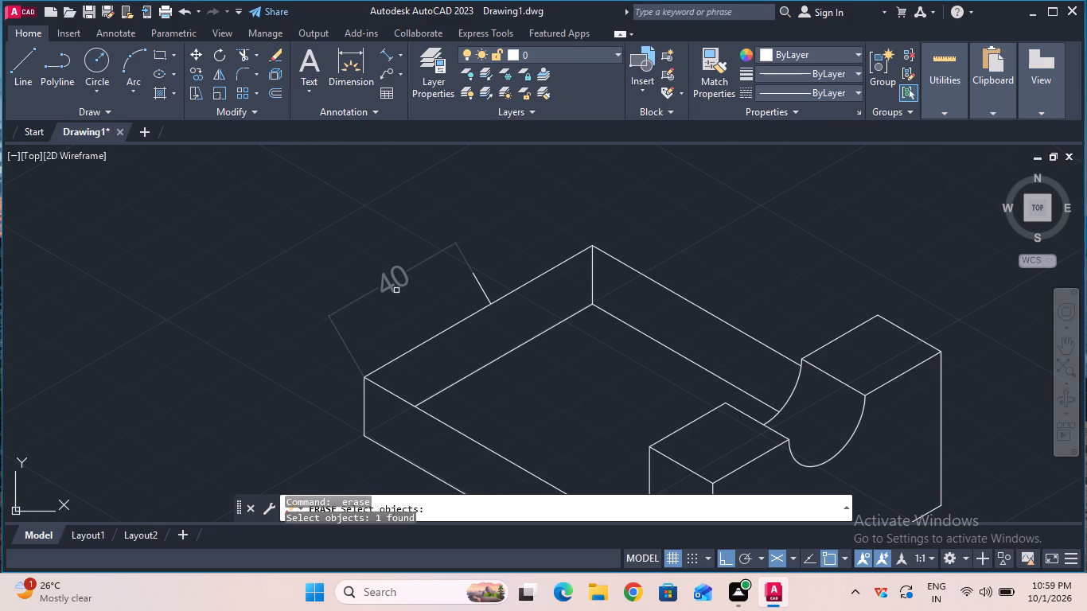
key("Return")
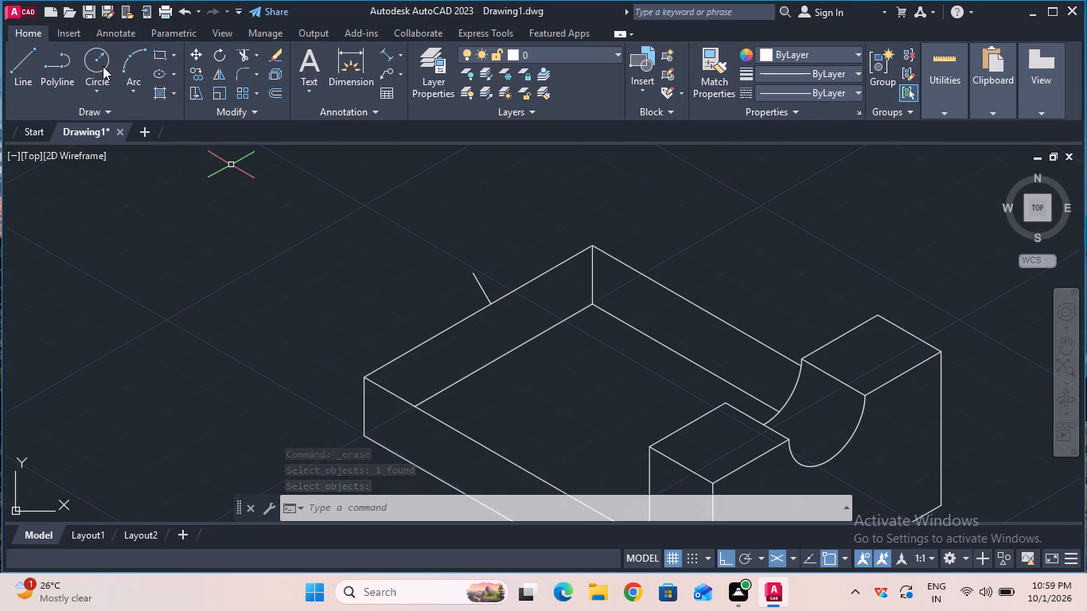
Draw a 44 line at 330° on Isoplane Top from the marker line's end on the 72 edge.
left_click(27, 69)
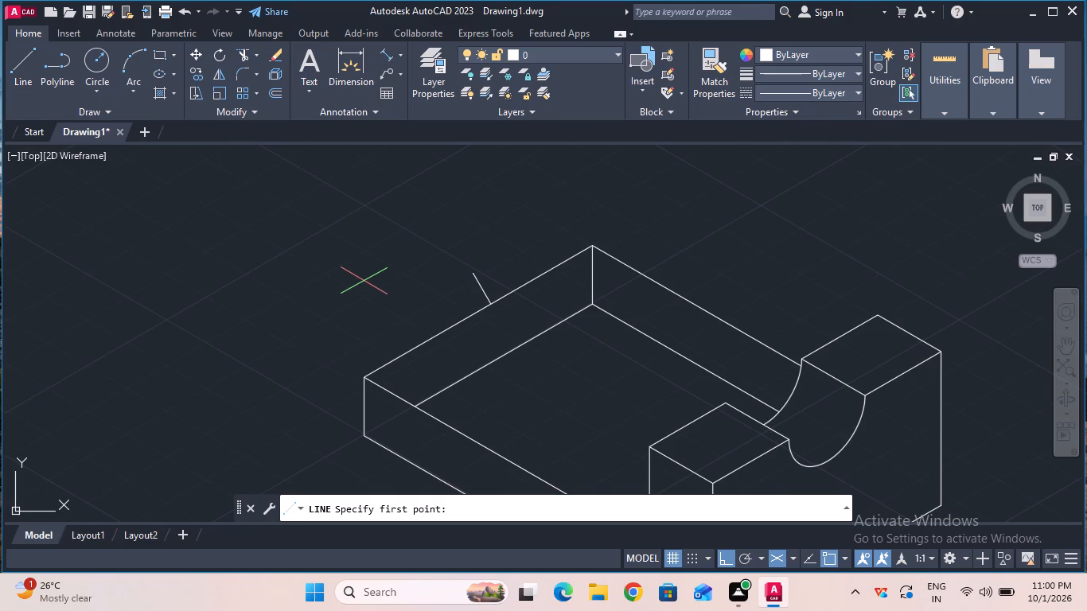
left_click(490, 304)
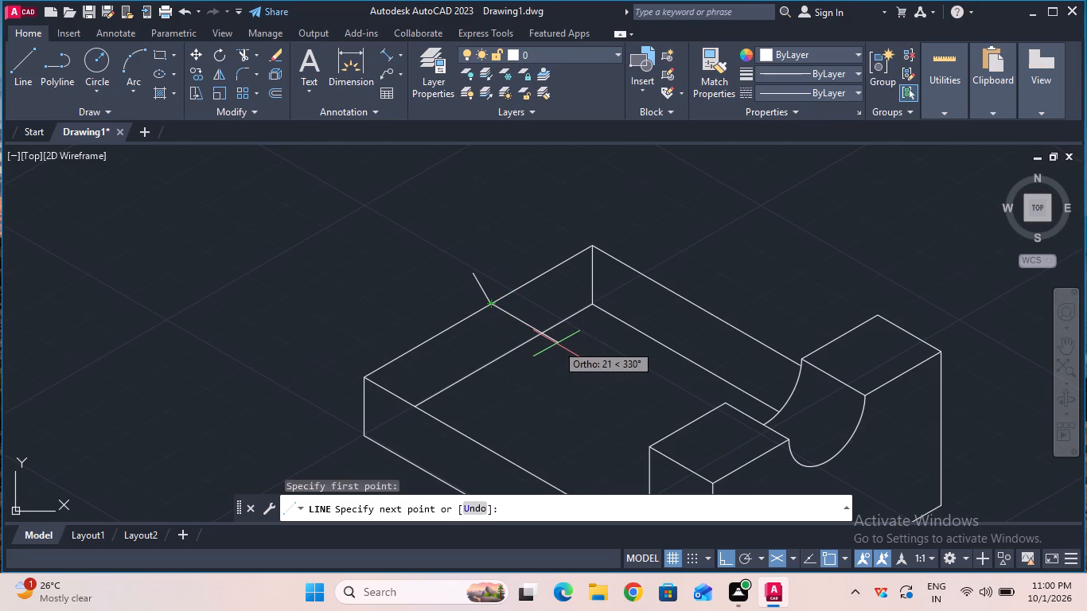
type("44")
key("Return")
key("Escape")
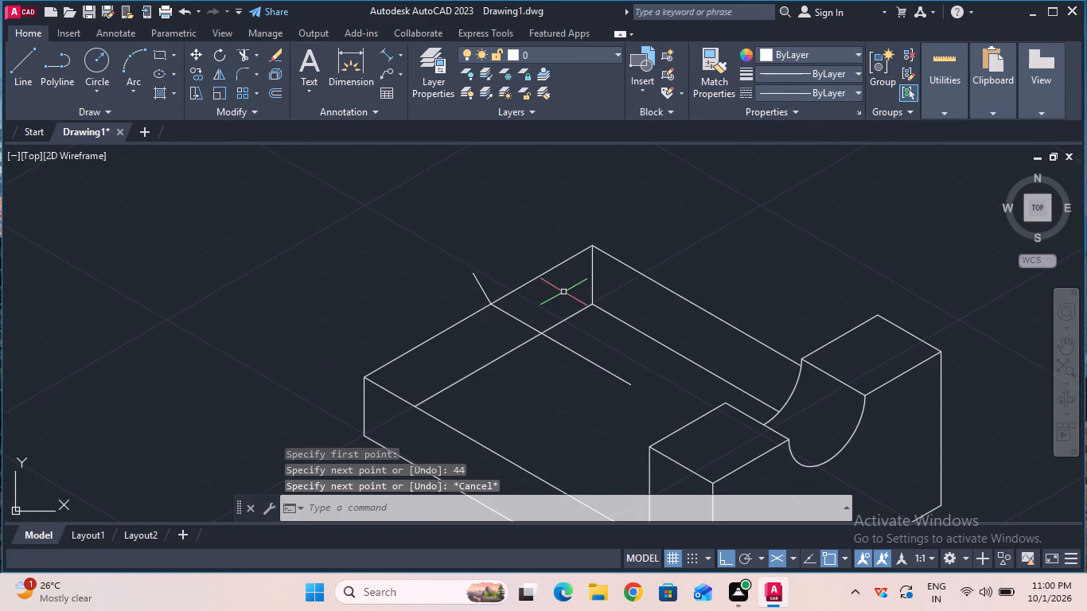
scroll(563, 292, "down", 1, "ctrl")
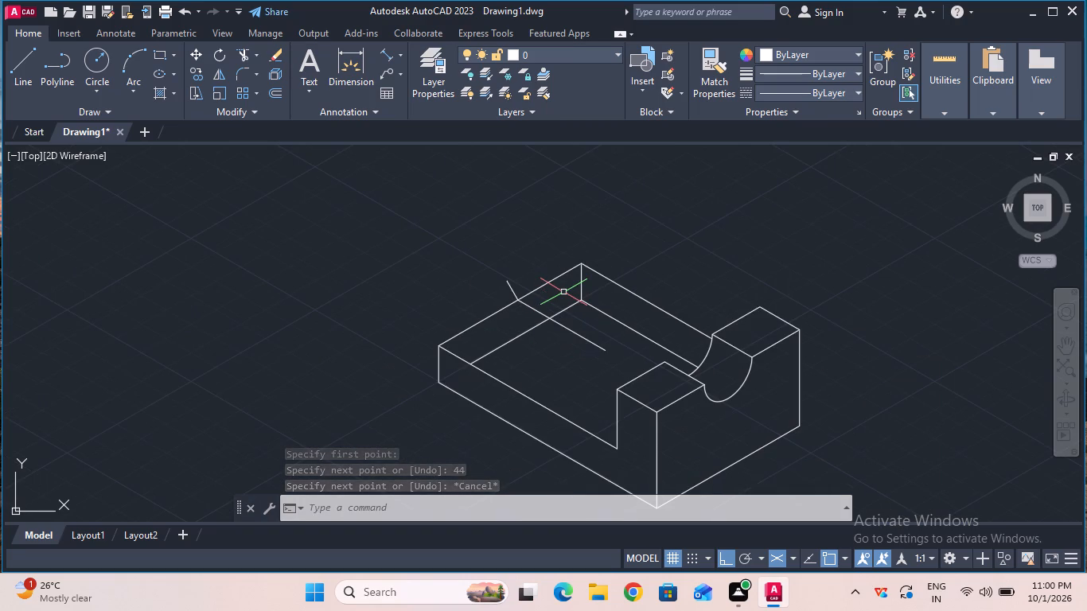
Draw a 30 vertical line on Isoplane Right upward from the marker line's end on the 72 edge.
left_click(29, 78)
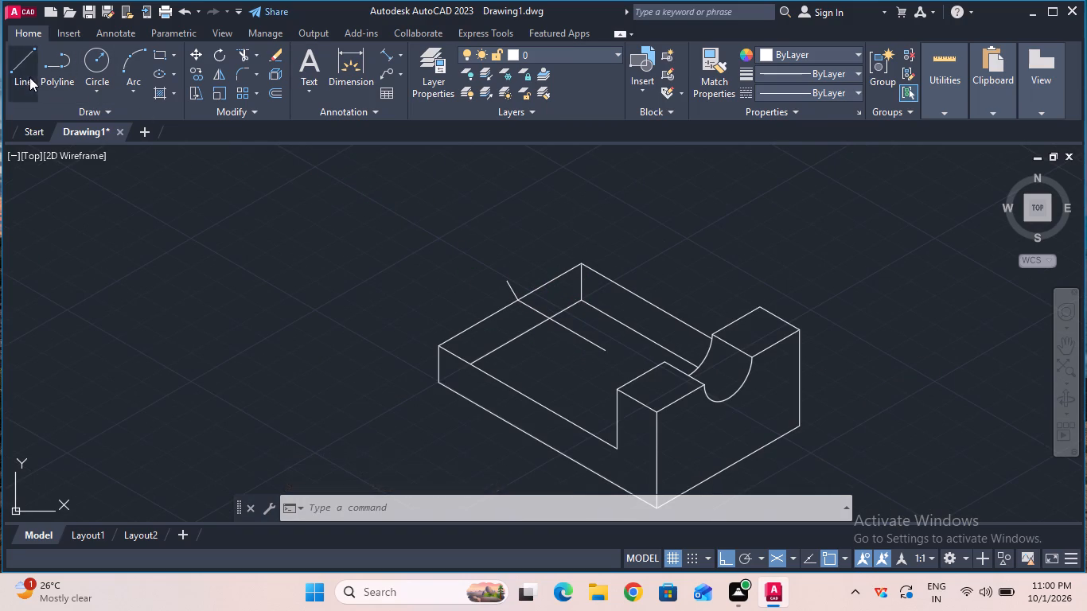
left_click(516, 296)
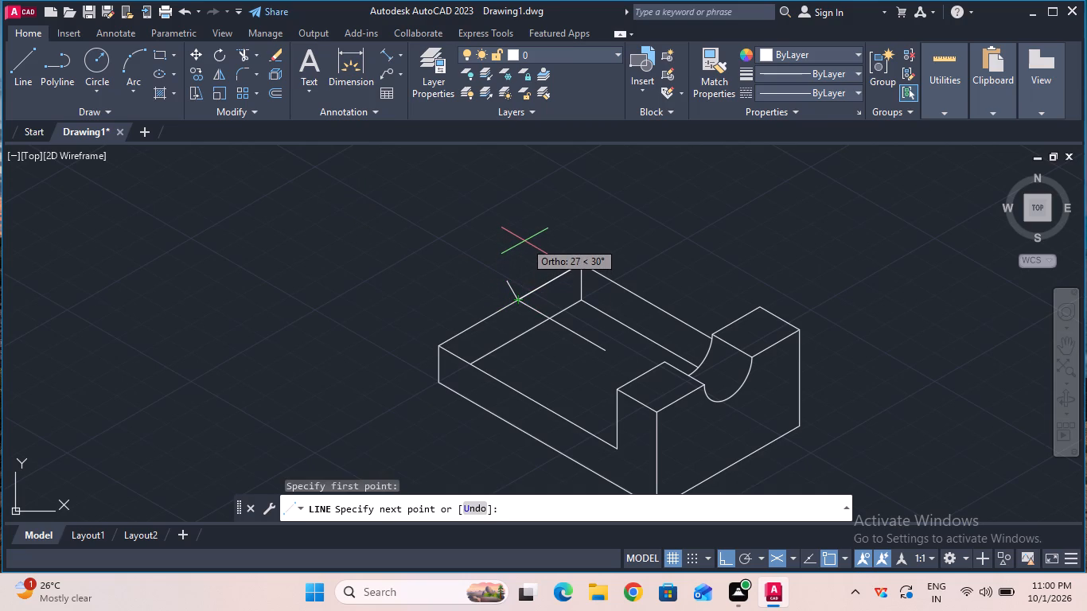
key("F5")
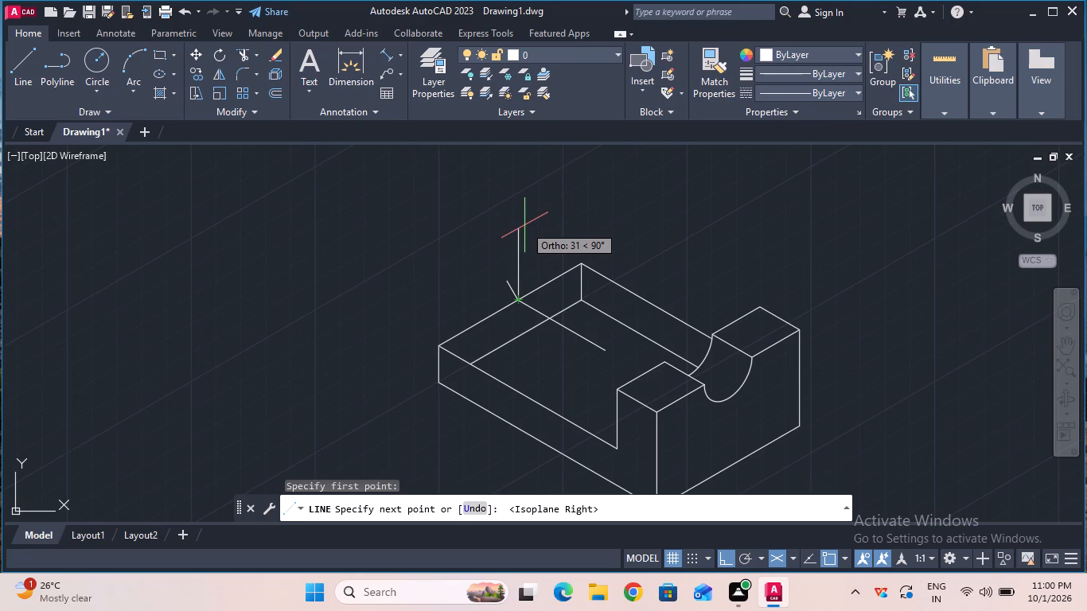
type("30")
key("Return")
key("Escape")
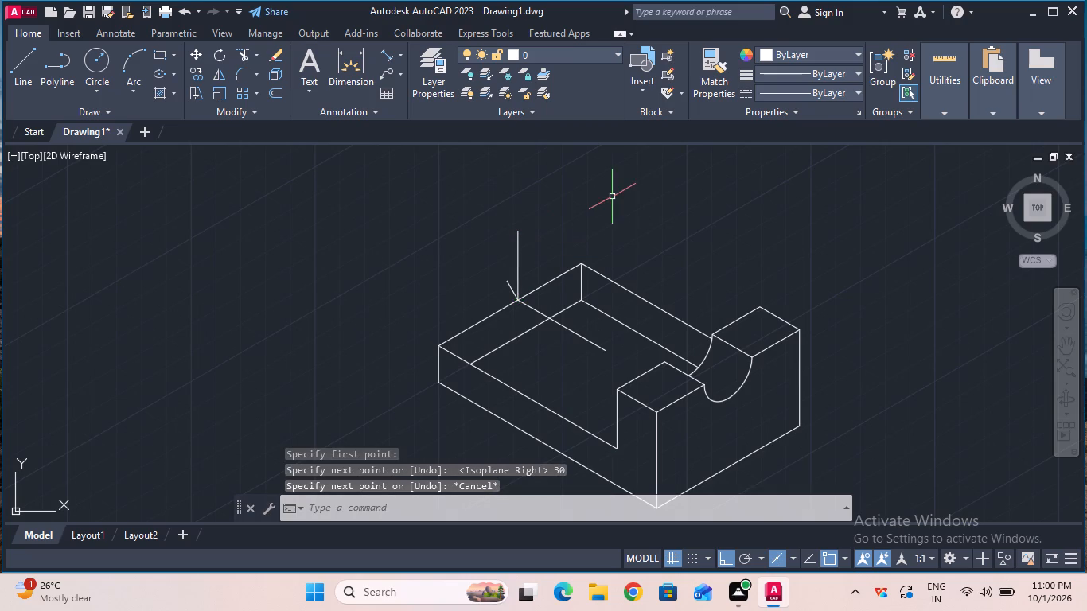
With the CENTER linetype current, draw a 44 line on Isoplane Left from the 30 line's top end, parallel to the lower 44 line.
left_click(784, 91)
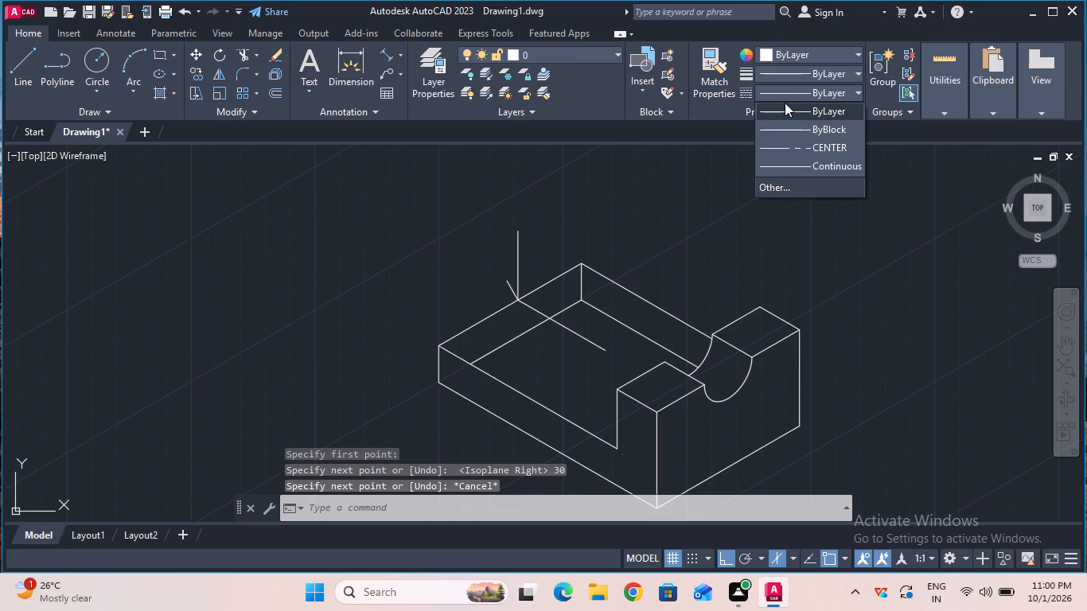
left_click(796, 152)
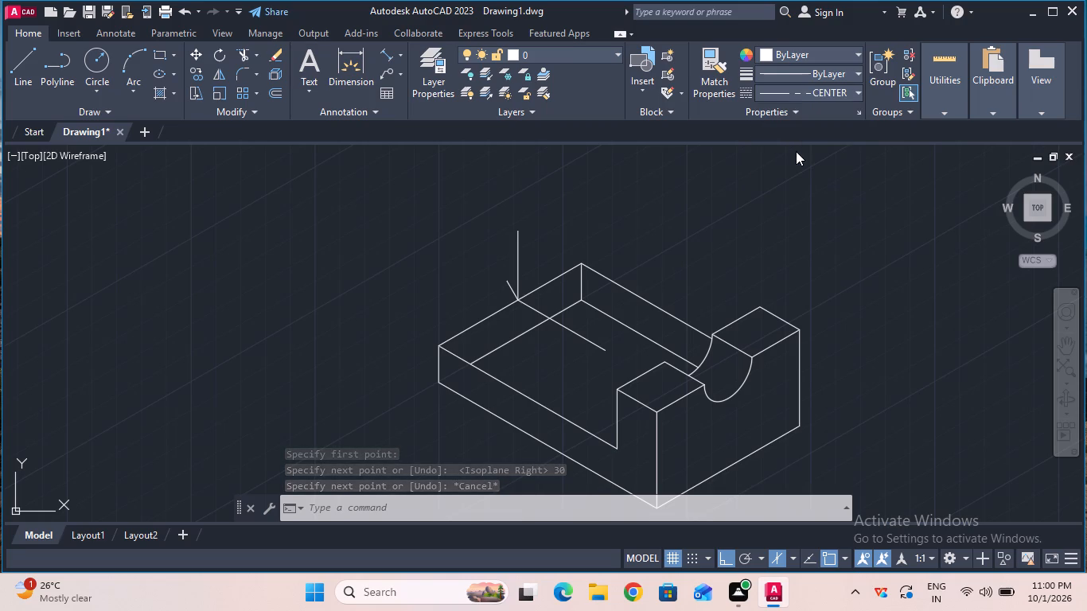
left_click(29, 68)
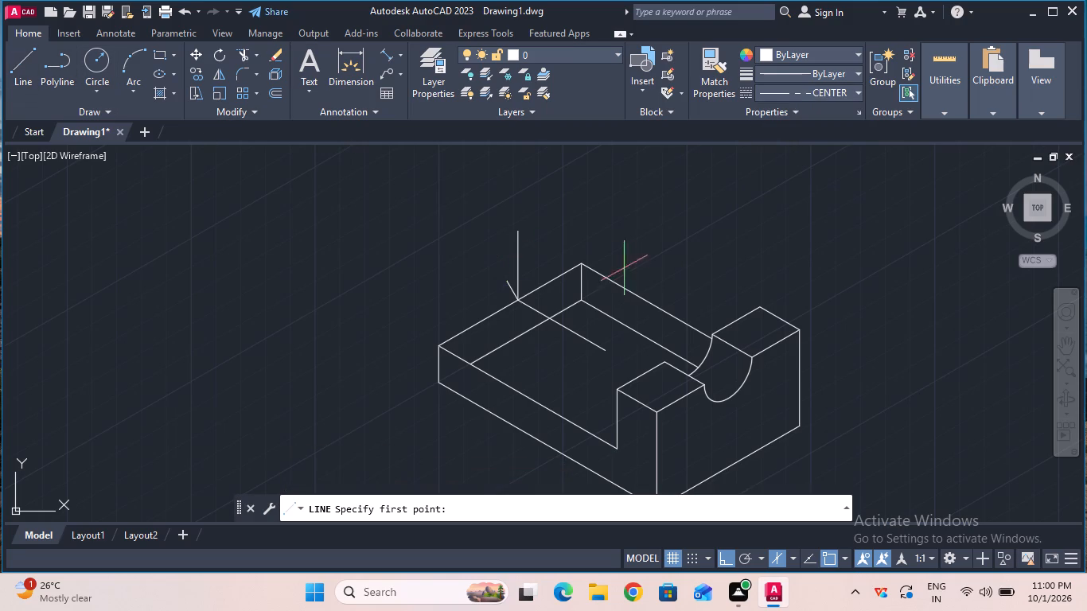
left_click(519, 231)
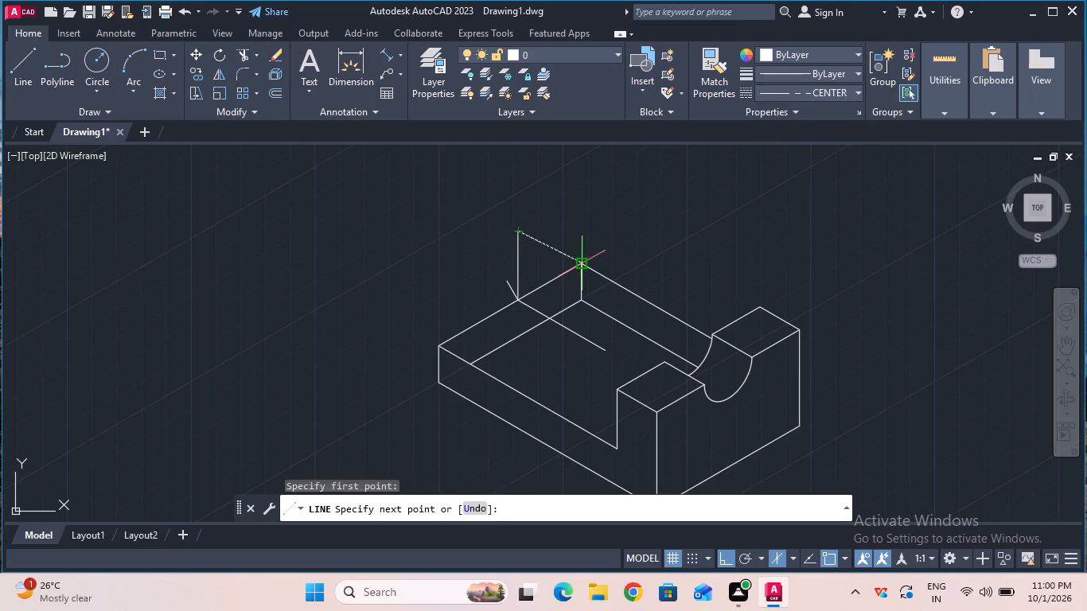
key("F5")
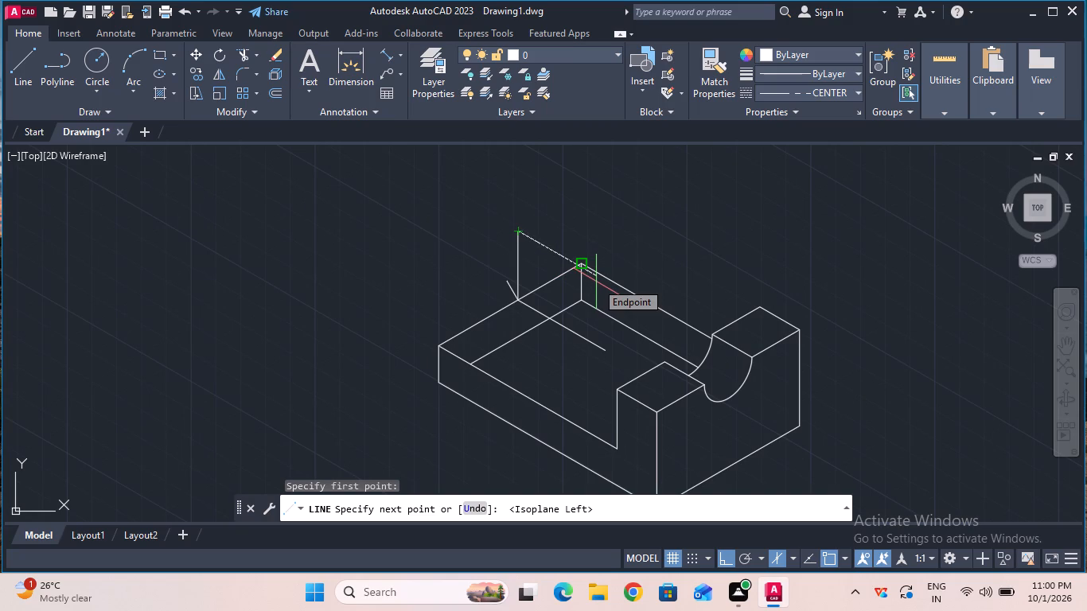
type("44")
key("Return")
key("Escape")
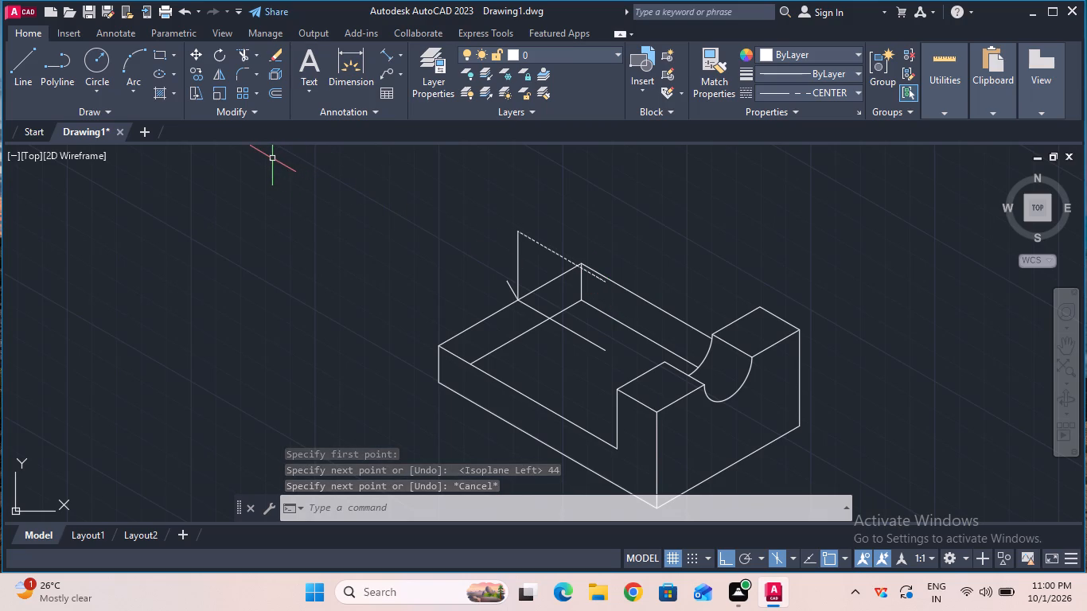
Trim away the short slanted marker line at the 72 edge.
left_click(247, 54)
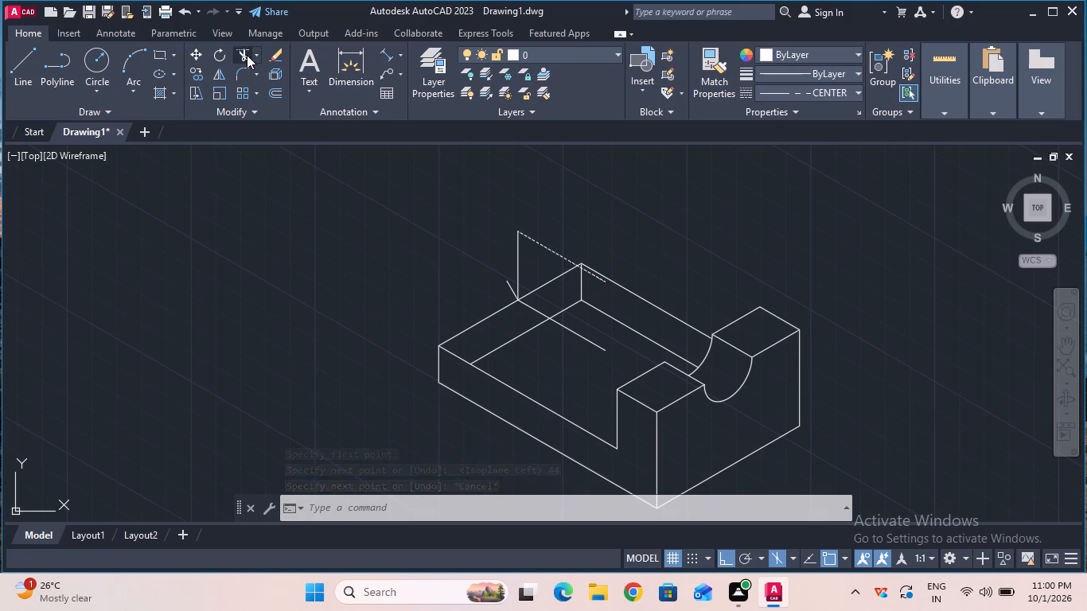
left_click(511, 281)
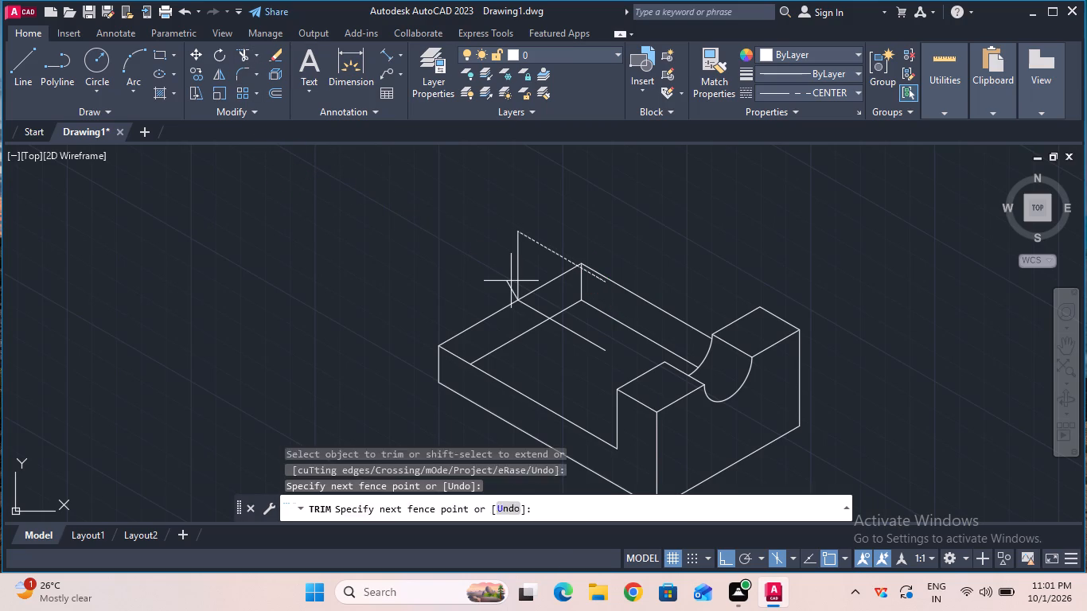
left_click(510, 290)
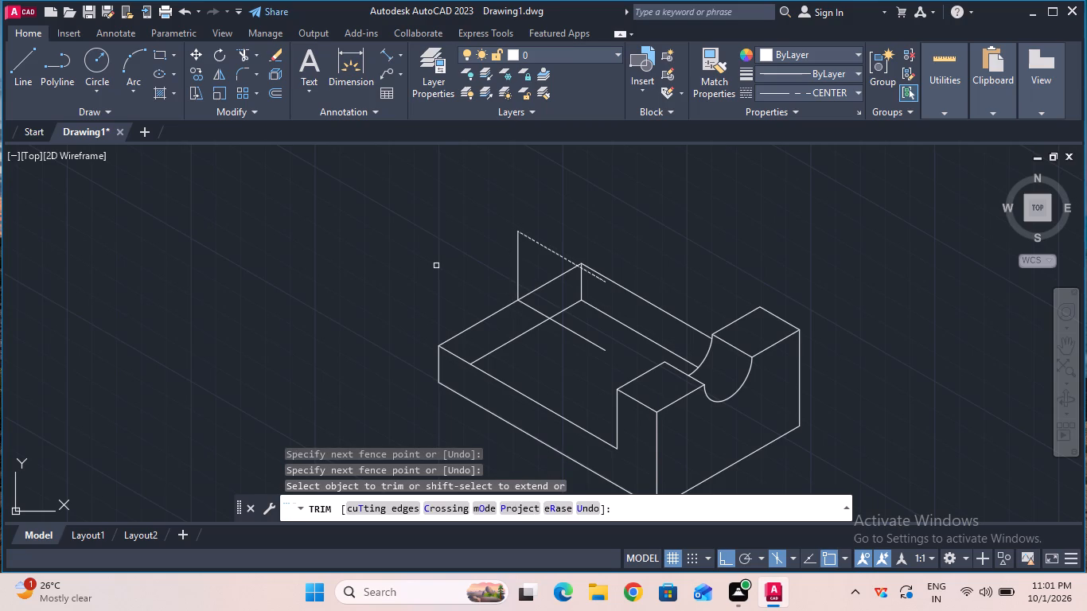
key("Escape")
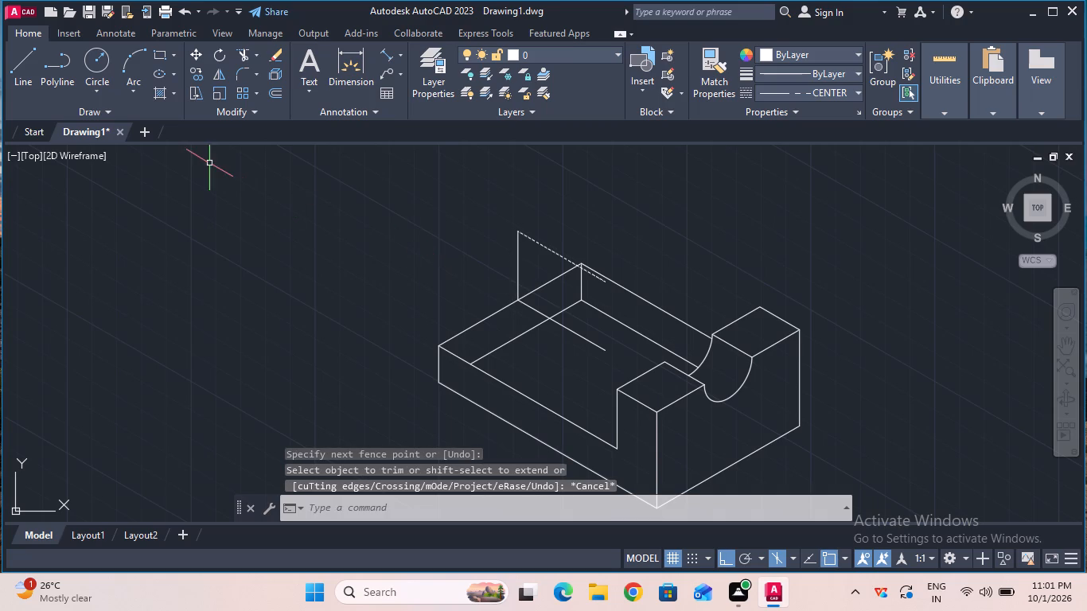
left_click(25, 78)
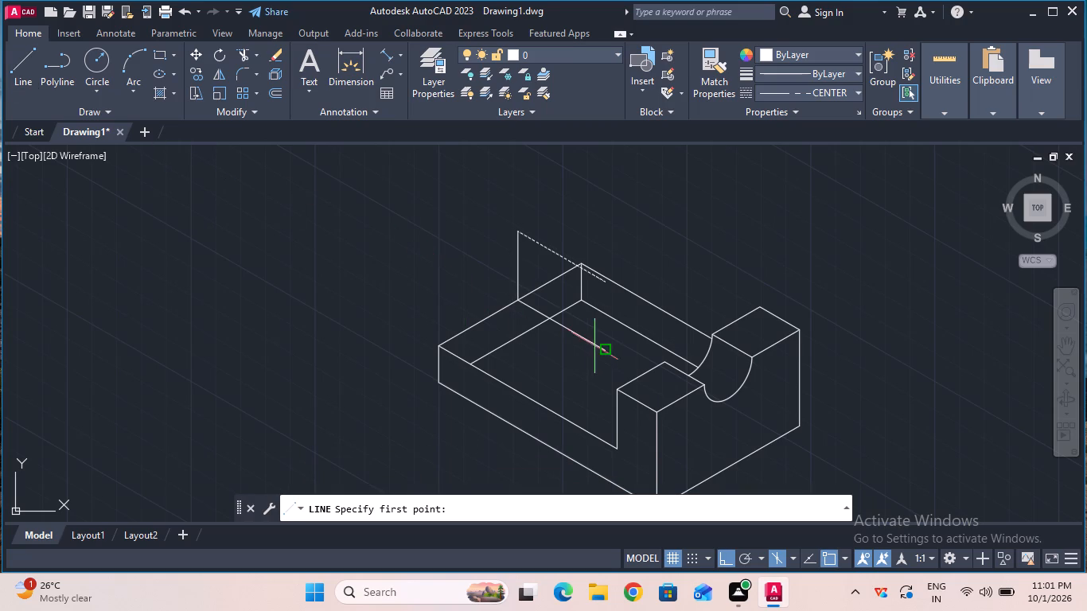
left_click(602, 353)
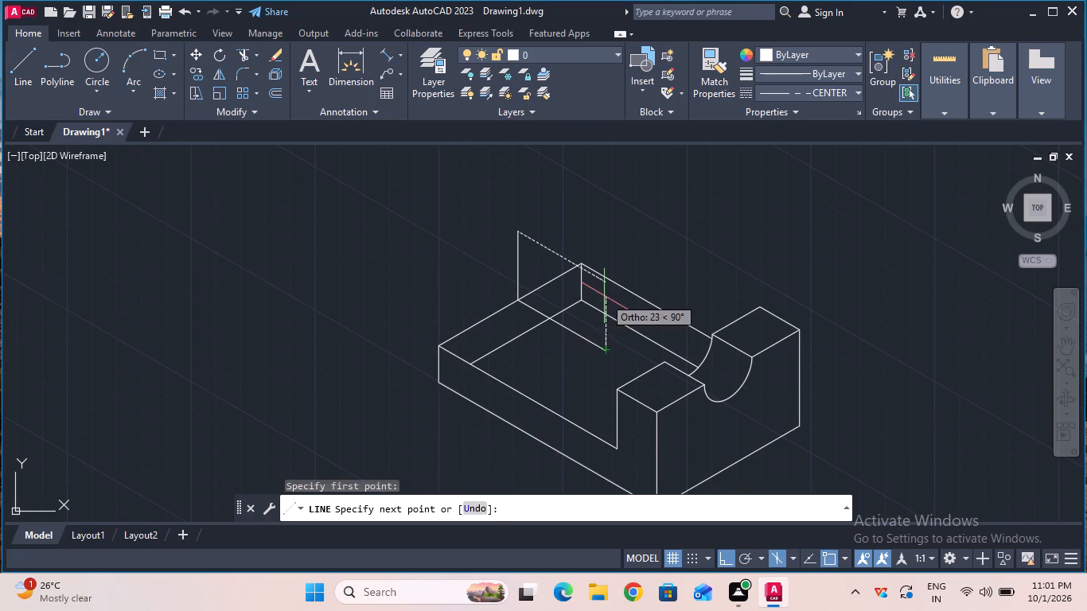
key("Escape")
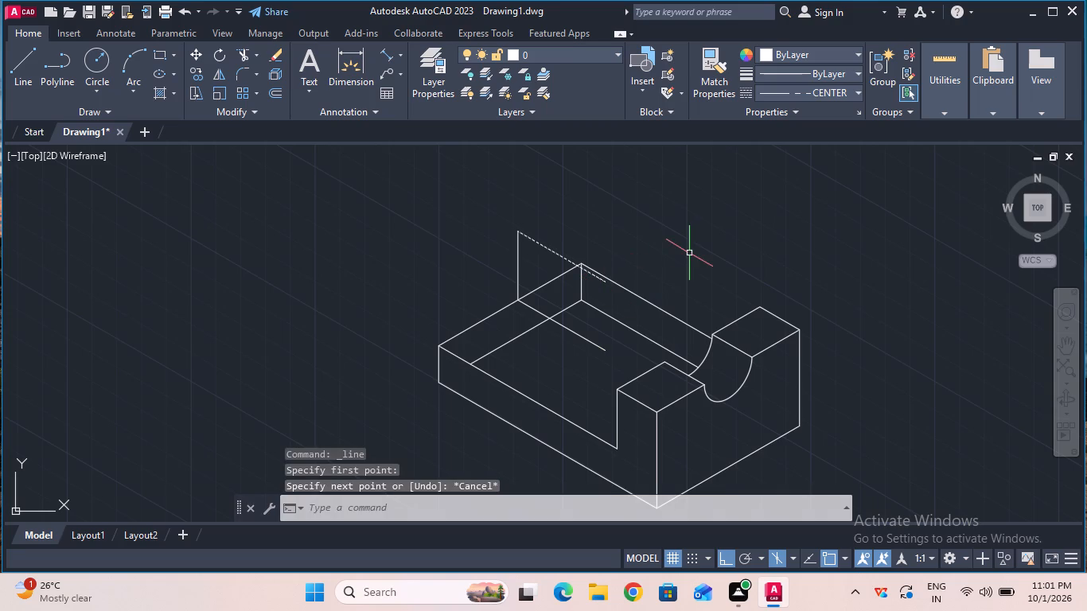
Set the linetype to ByBlock and draw a vertical line joining the free ends of the lower and upper 44 lines.
left_click(828, 91)
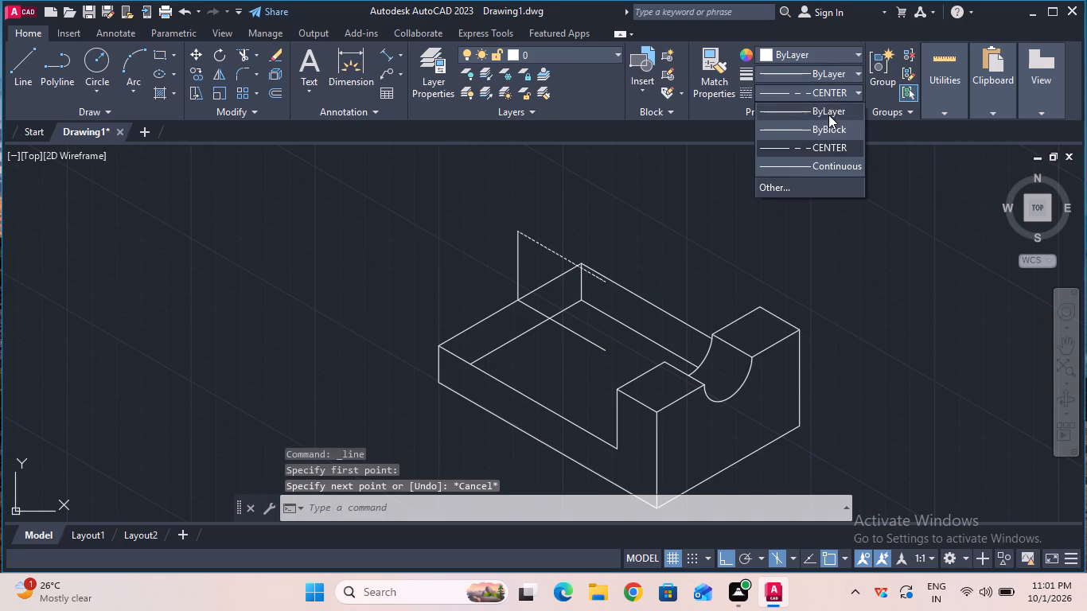
left_click(829, 127)
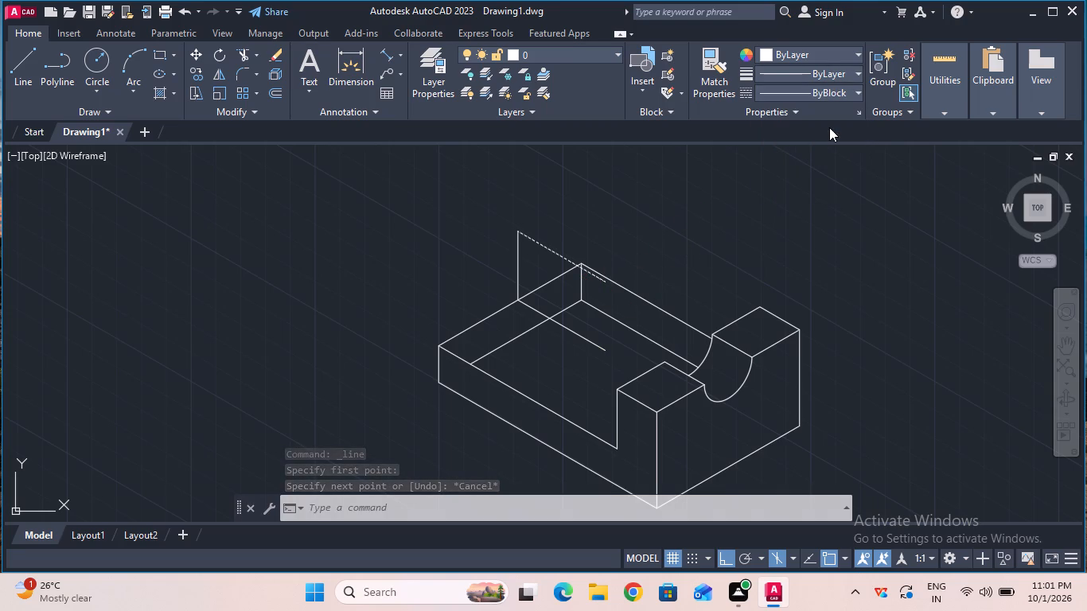
left_click(33, 75)
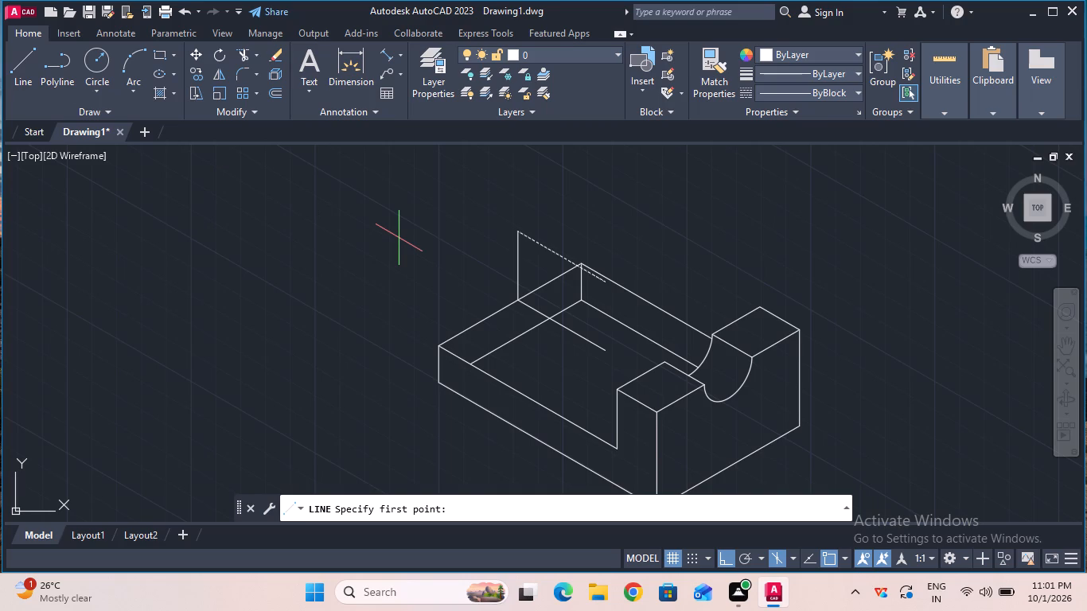
key("F5")
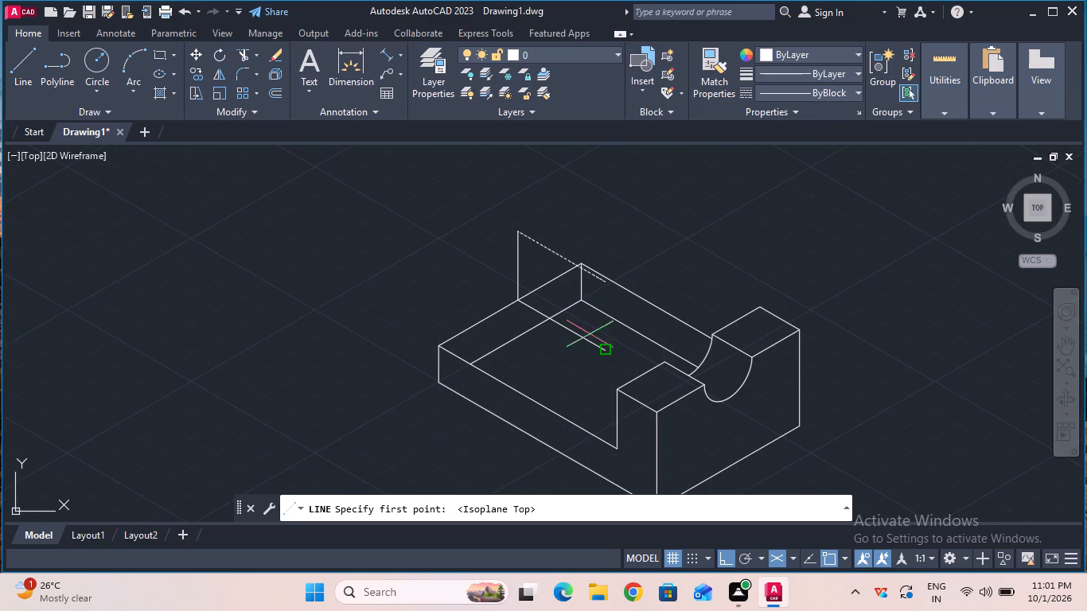
left_click(601, 345)
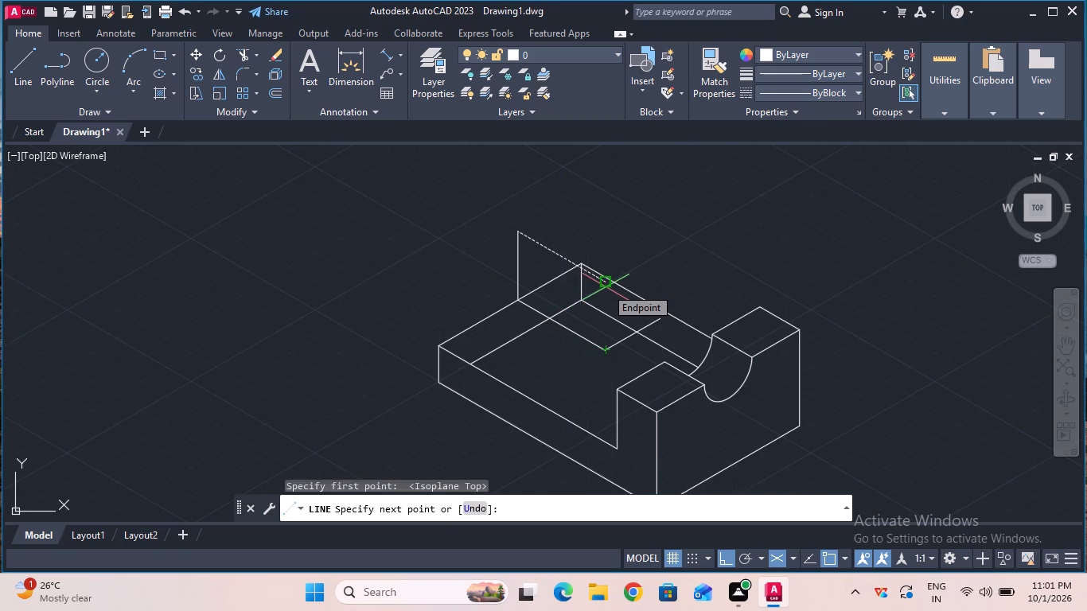
key("F5")
left_click(606, 287)
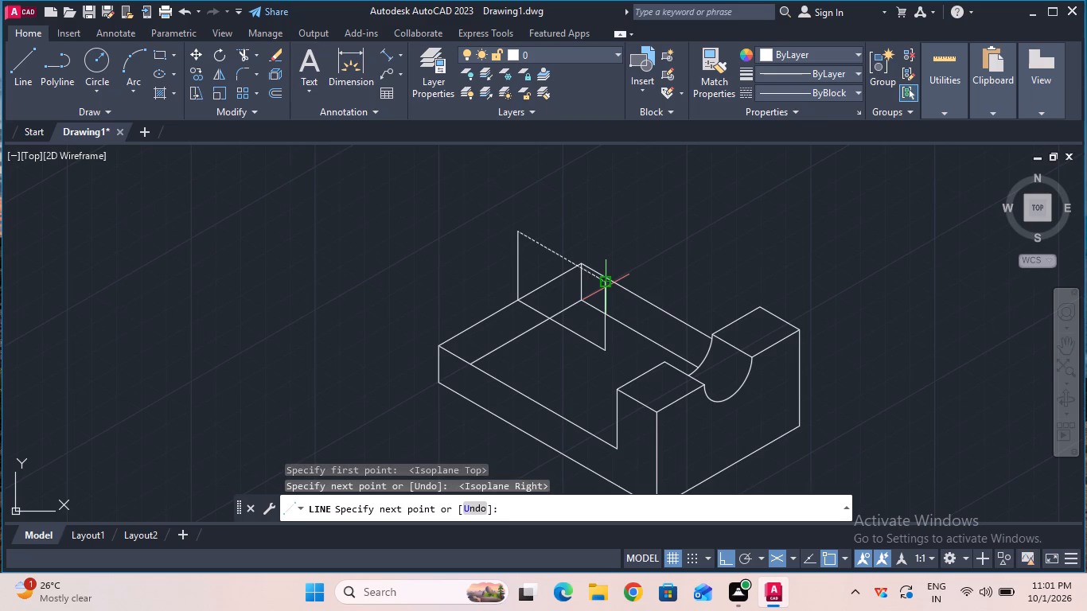
key("Escape")
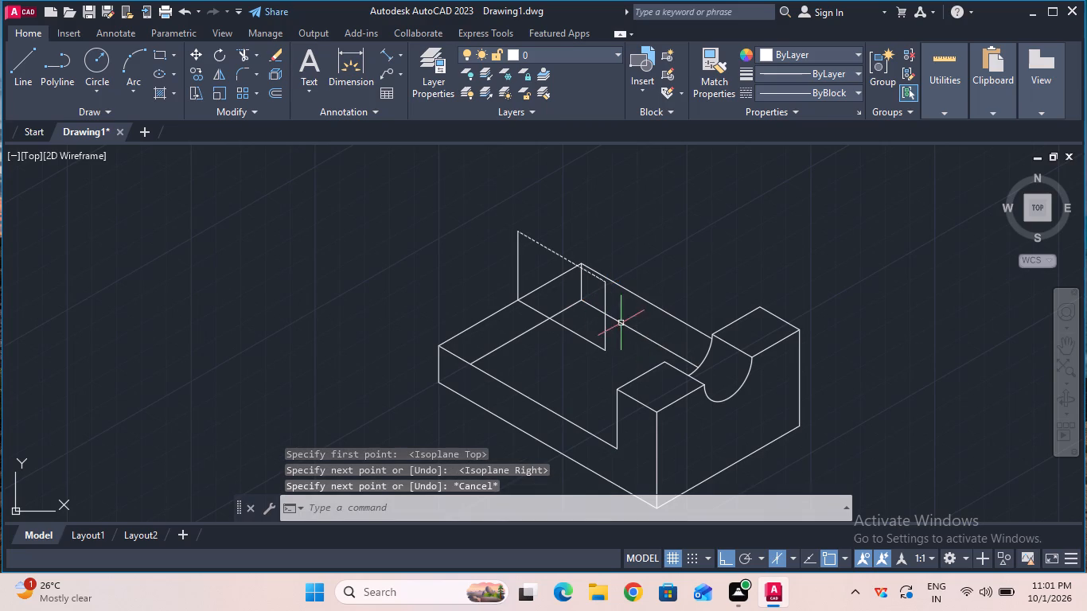
Trim the base's rear corner edges where they lie behind the upright 44 by 30 face.
scroll(588, 296, "up", 3, "ctrl")
scroll(588, 296, "down", 2, "ctrl")
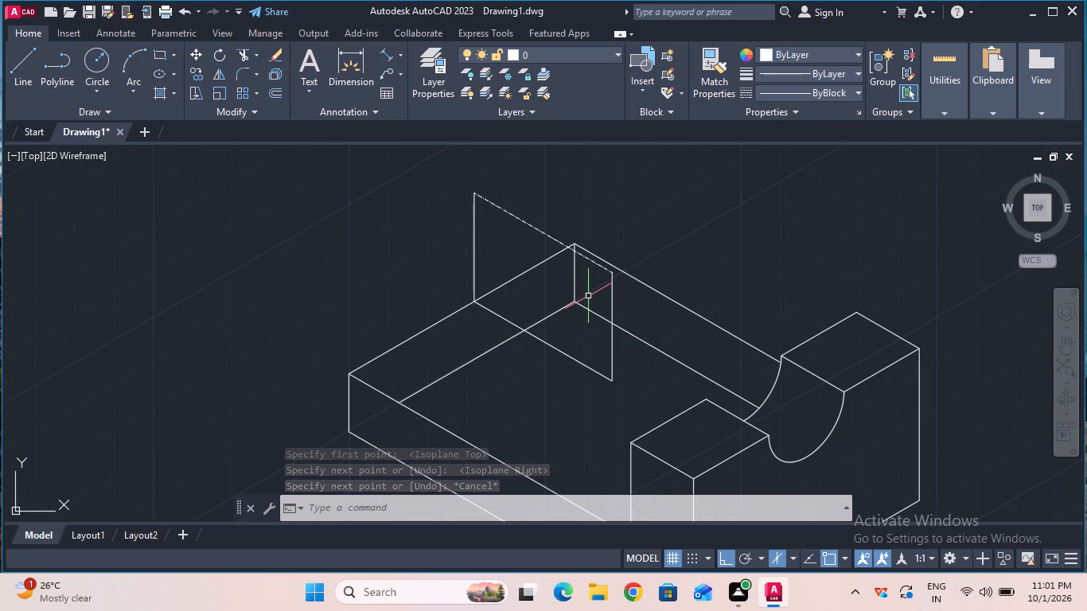
left_click(239, 61)
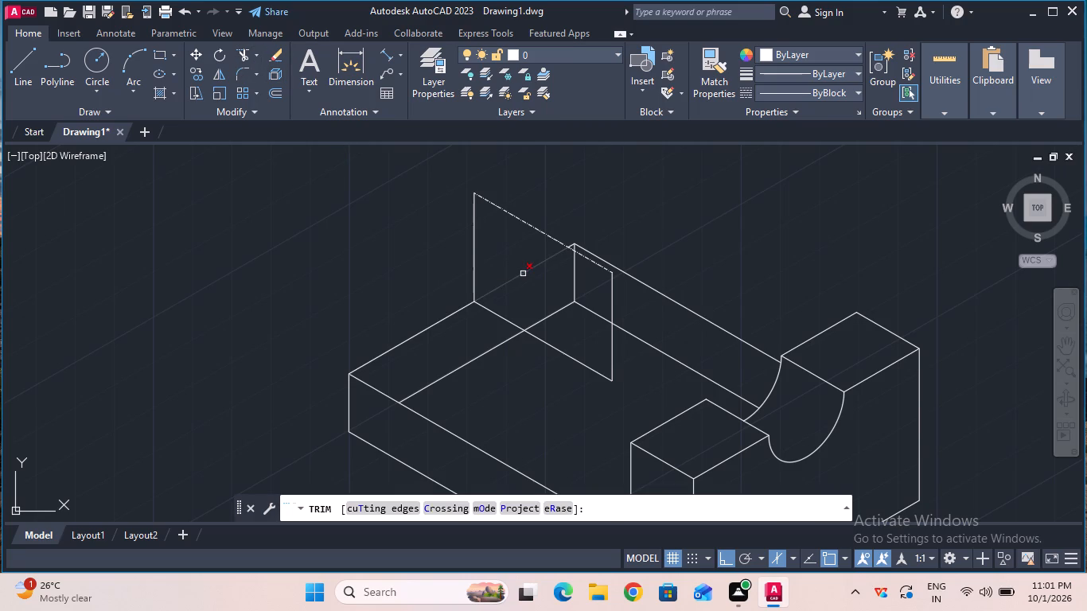
left_click(523, 275)
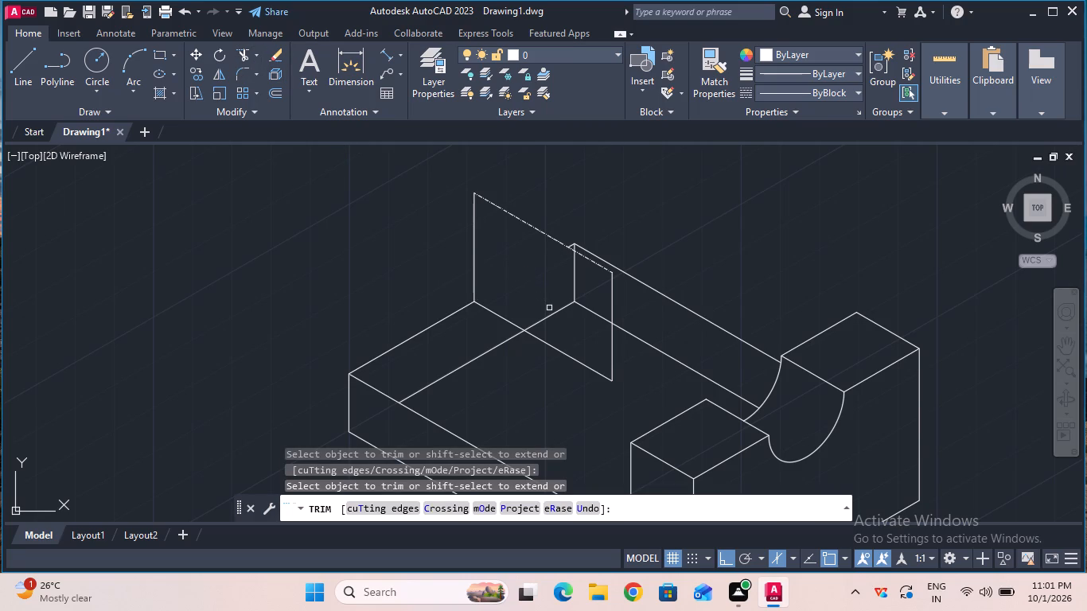
left_click(552, 317)
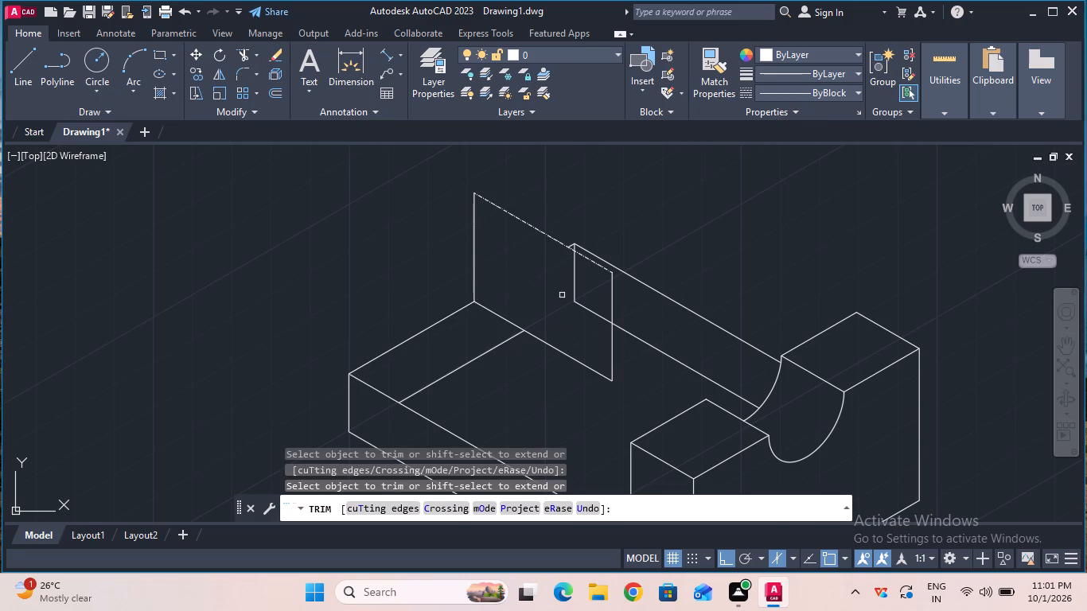
left_click(575, 292)
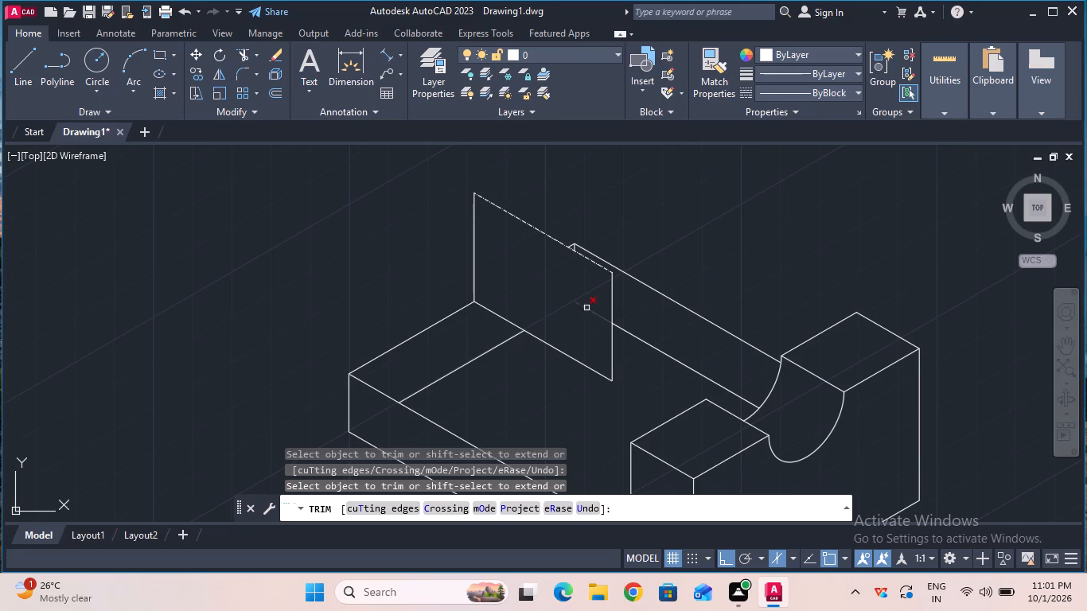
left_click(586, 308)
key("Escape")
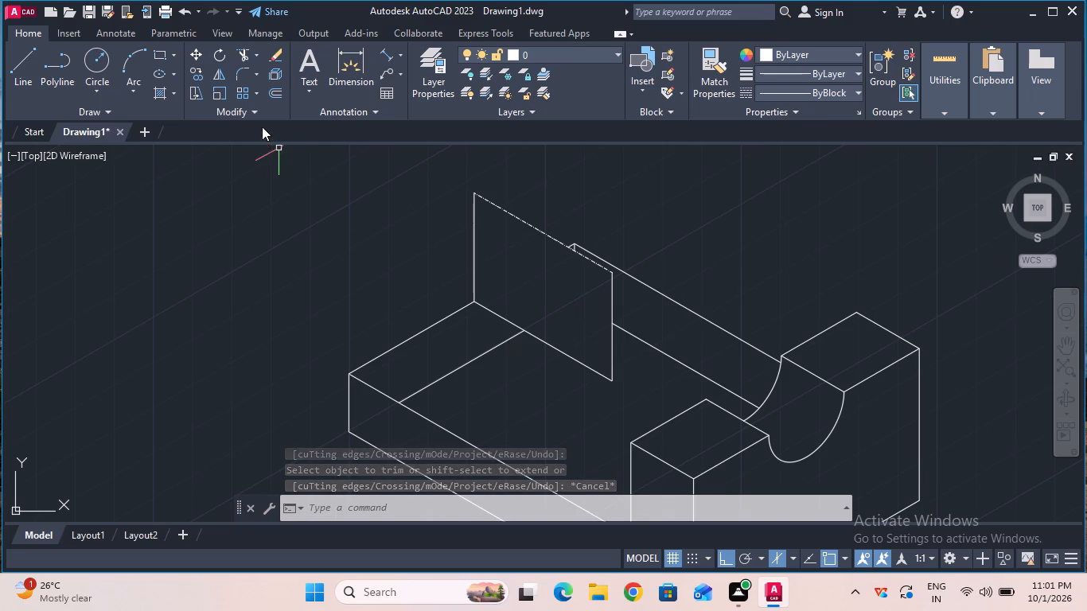
Draw an isocircle of radius 22 on Isoplane Left, centred on the midpoint of the upright's dash-dot centre line.
type("ell")
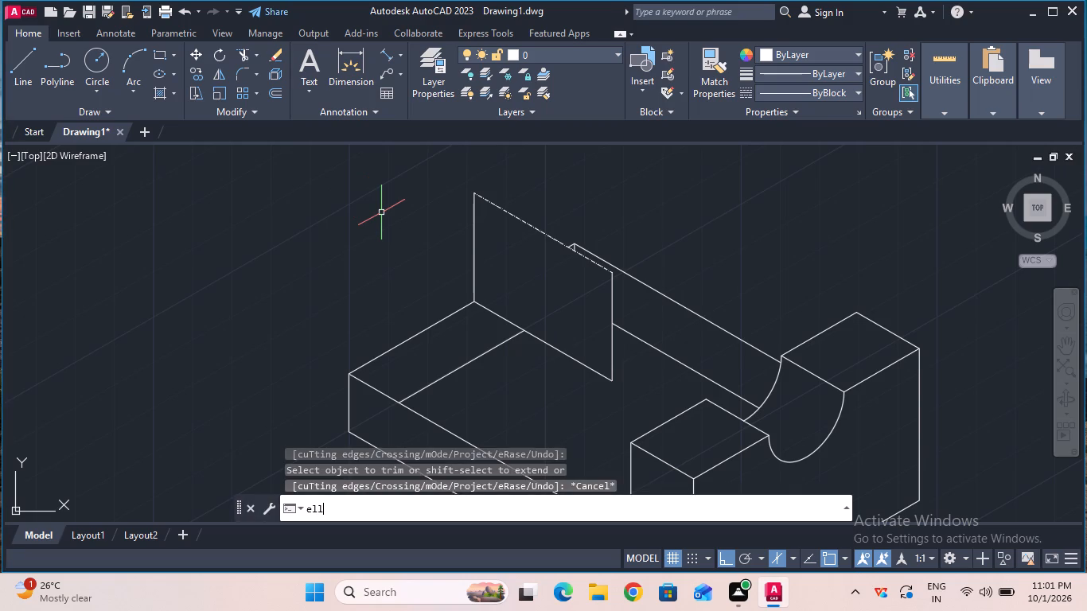
left_click(414, 352)
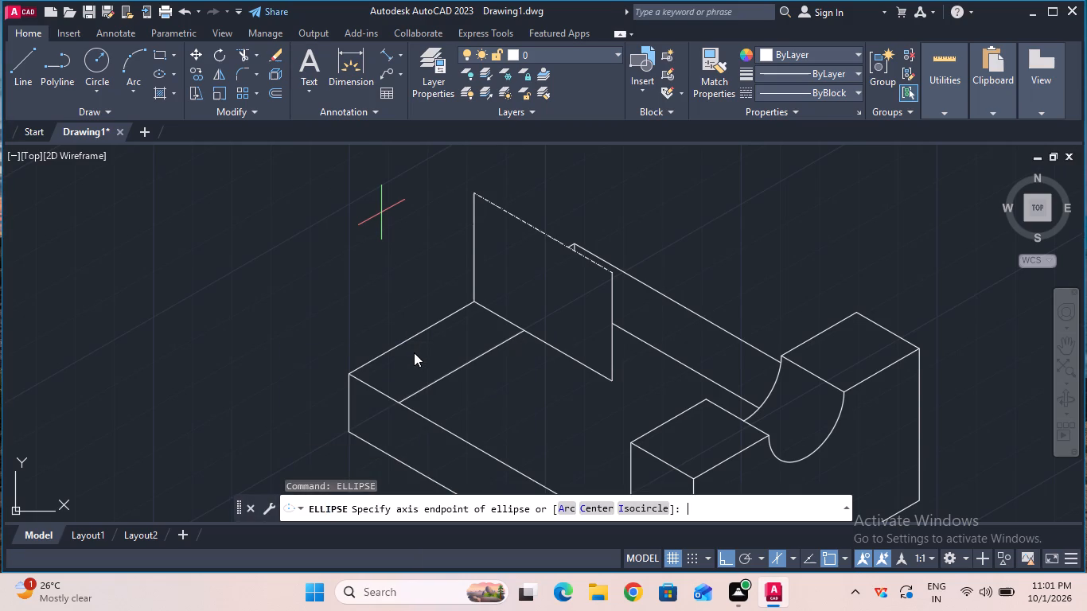
left_click(637, 506)
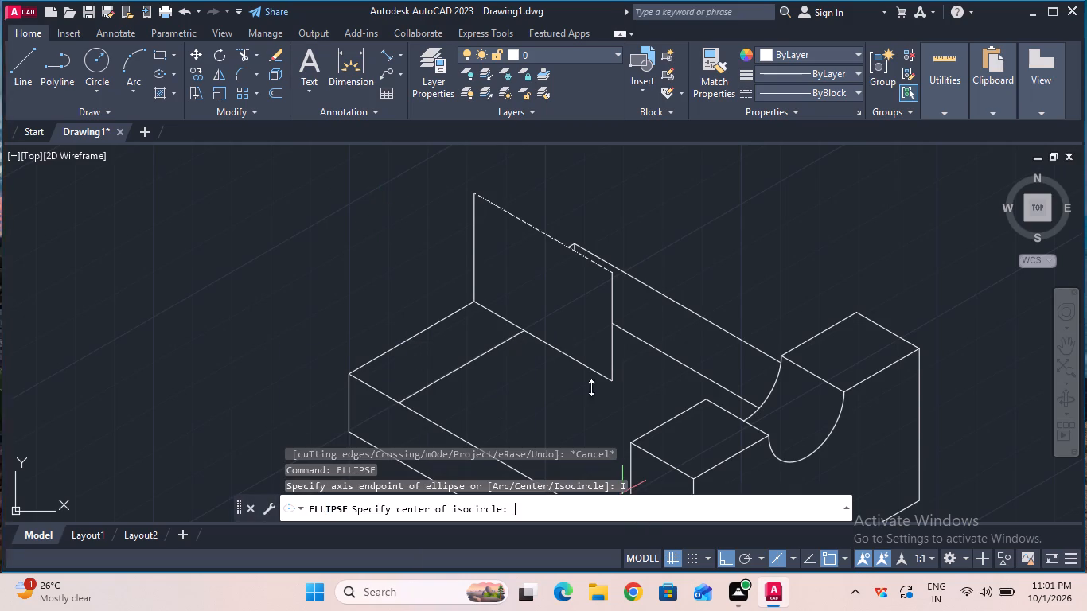
left_click(548, 235)
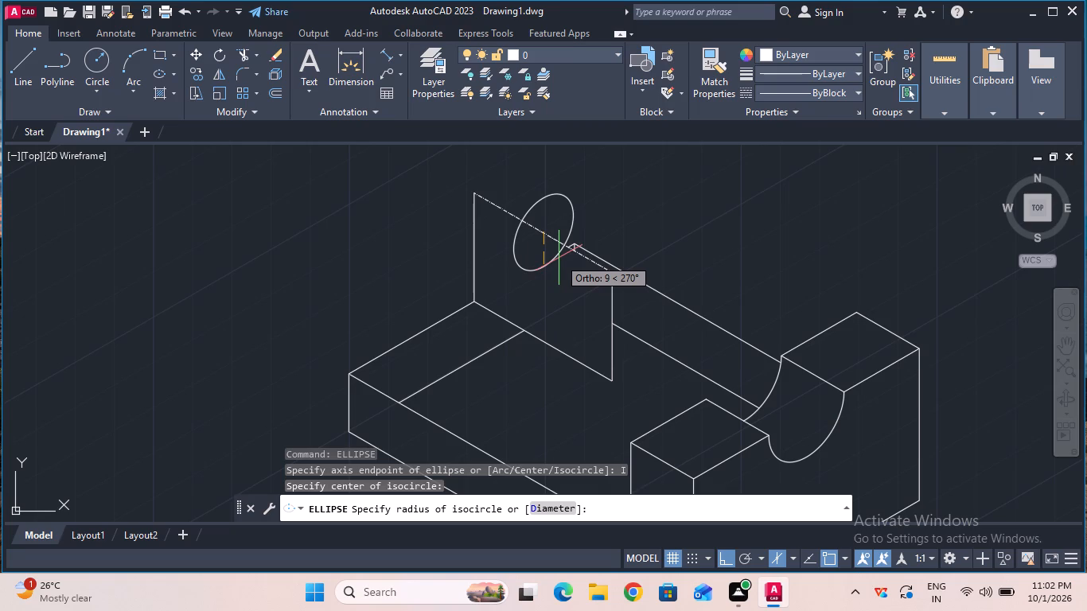
key("F5")
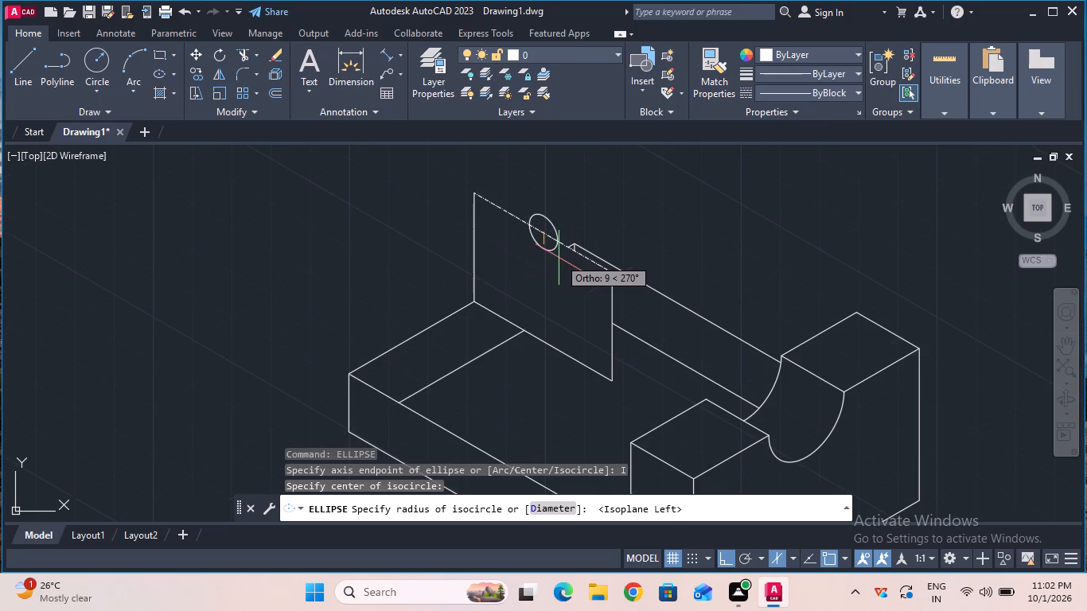
type("22")
key("Return")
key("Escape")
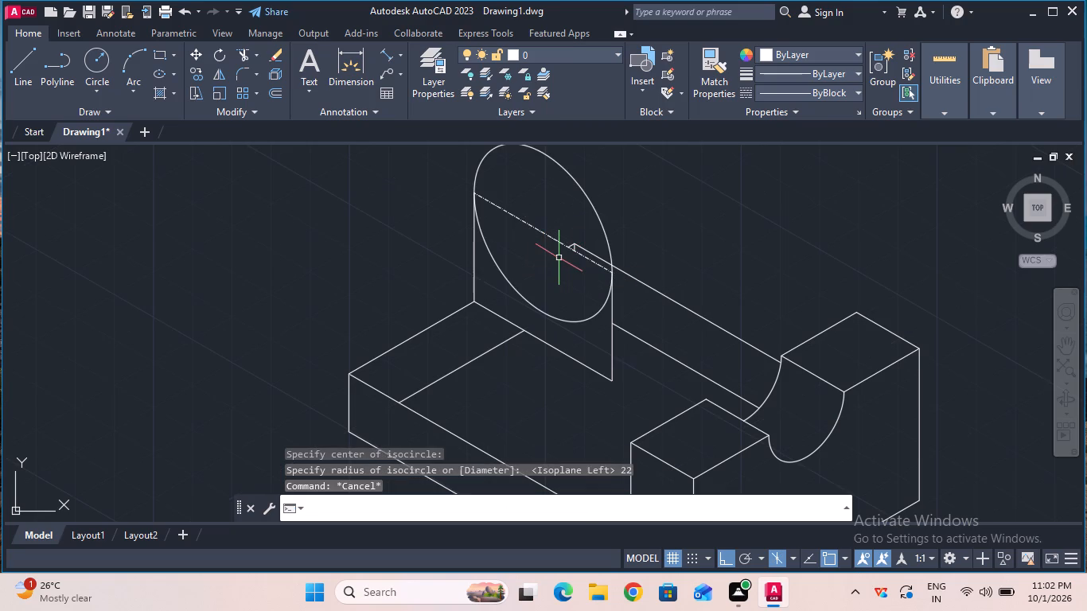
Trim away the lower half of the R22 isocircle and the slanted line crossing the base's top face.
scroll(467, 216, "down", 1, "ctrl")
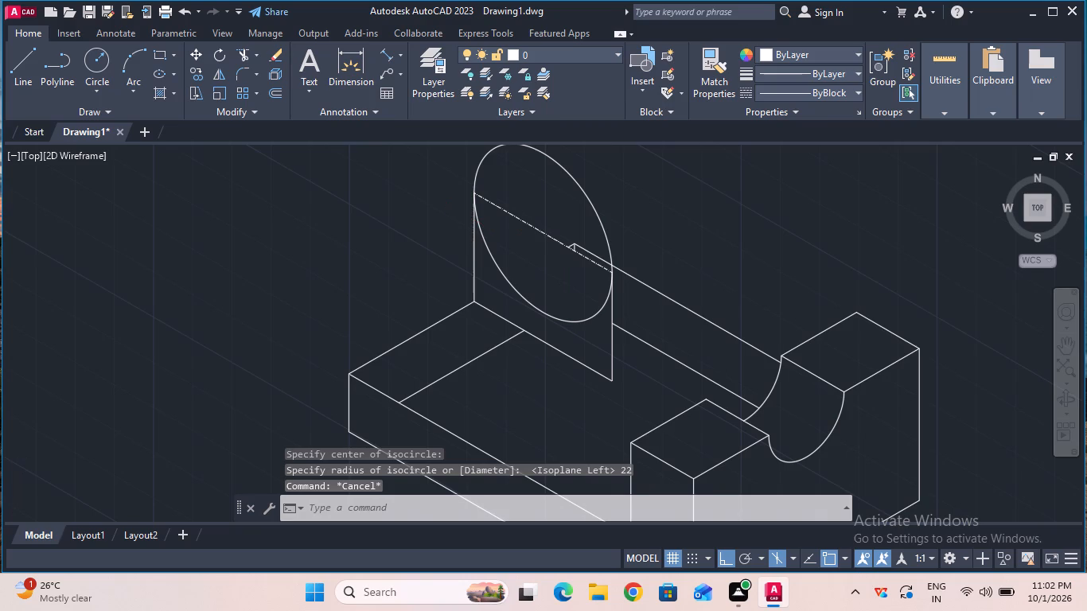
left_click(247, 57)
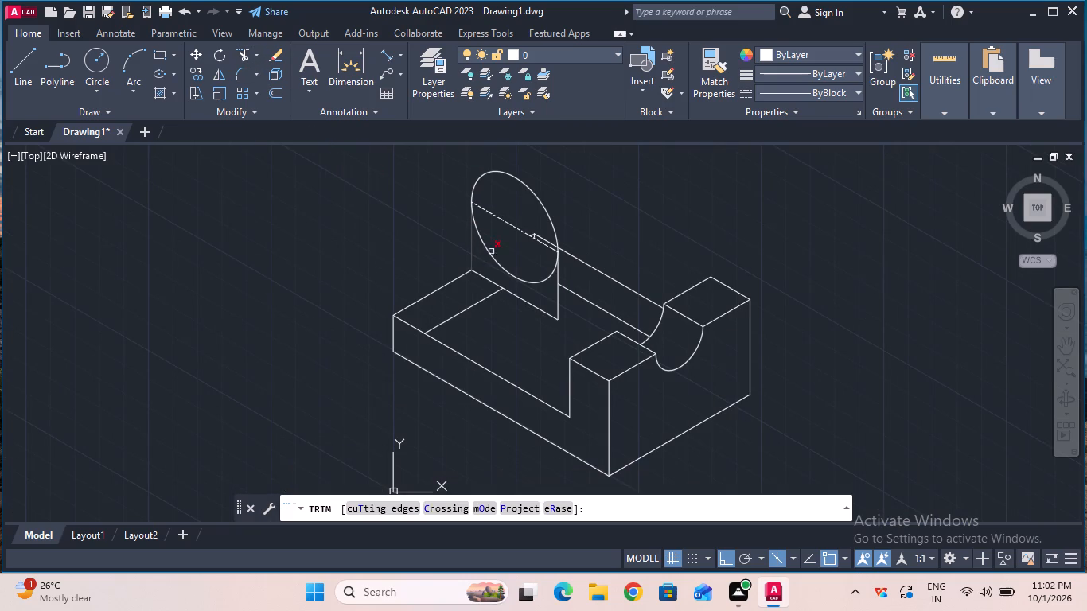
left_click(500, 265)
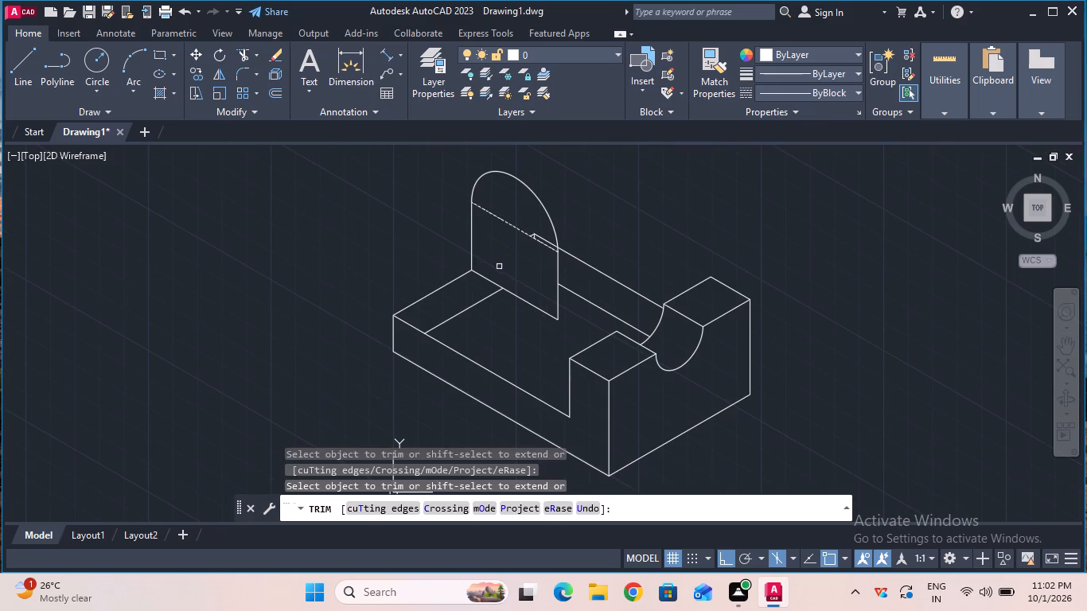
left_click(474, 306)
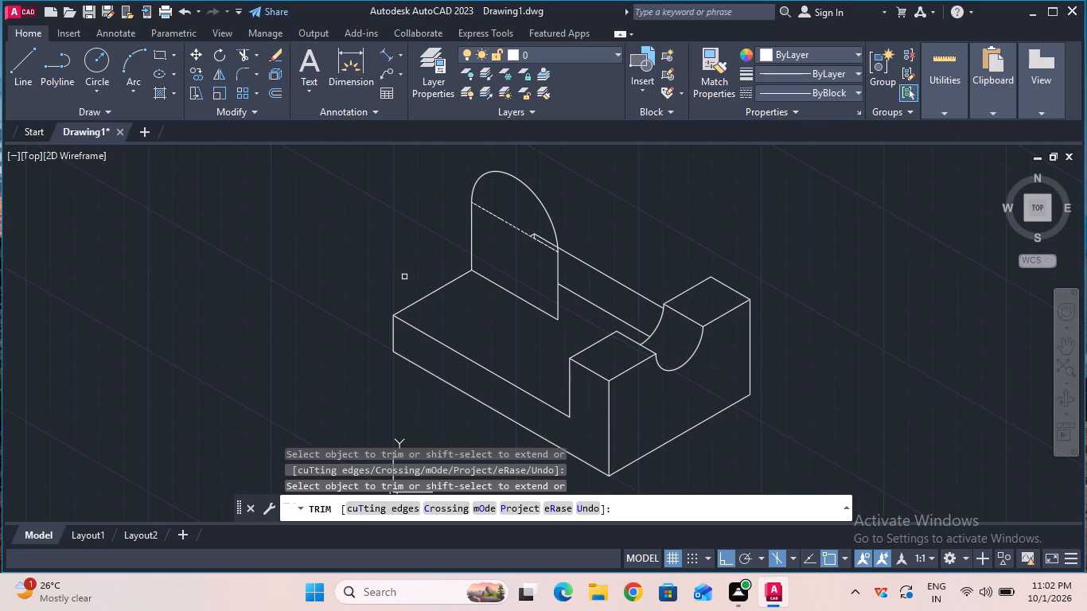
key("Escape")
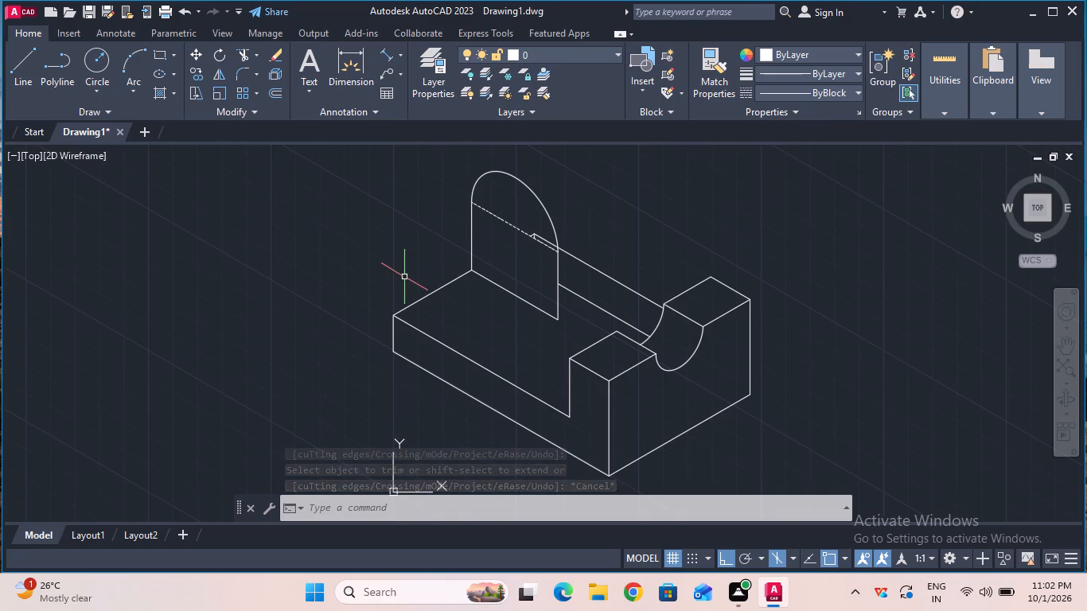
Trim the leftover base edge and two short line stubs lying inside the round-topped upright face.
left_click(244, 60)
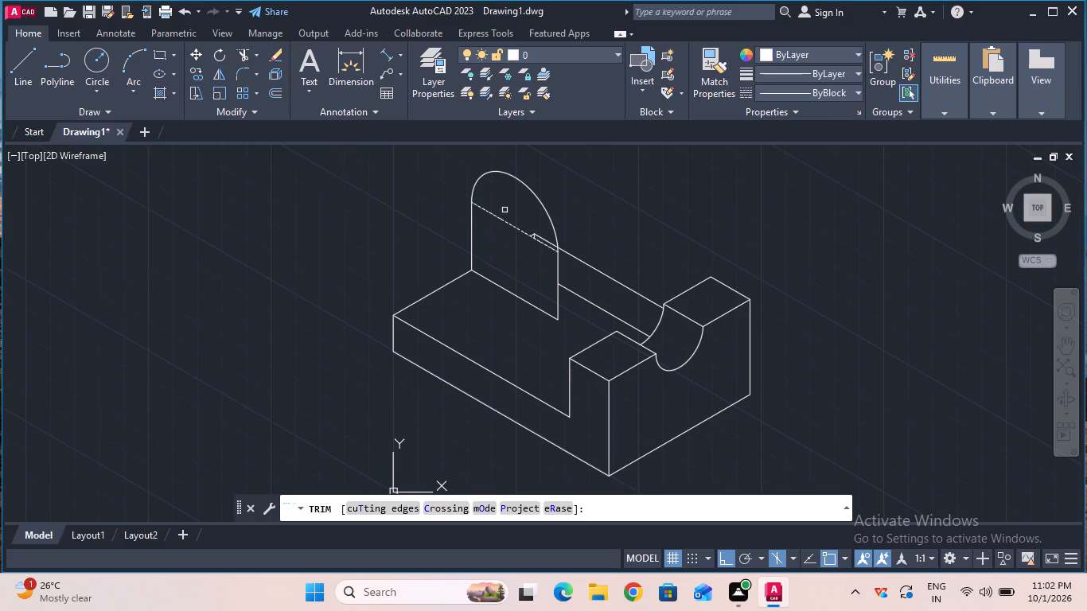
scroll(505, 210, "up", 2, "ctrl")
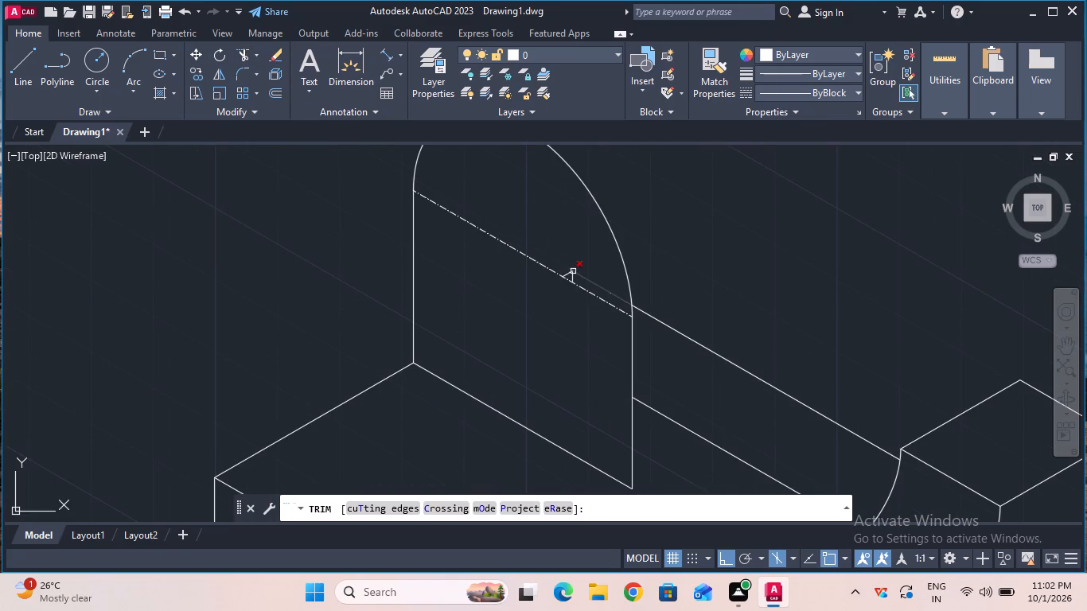
left_click(572, 274)
left_click(567, 274)
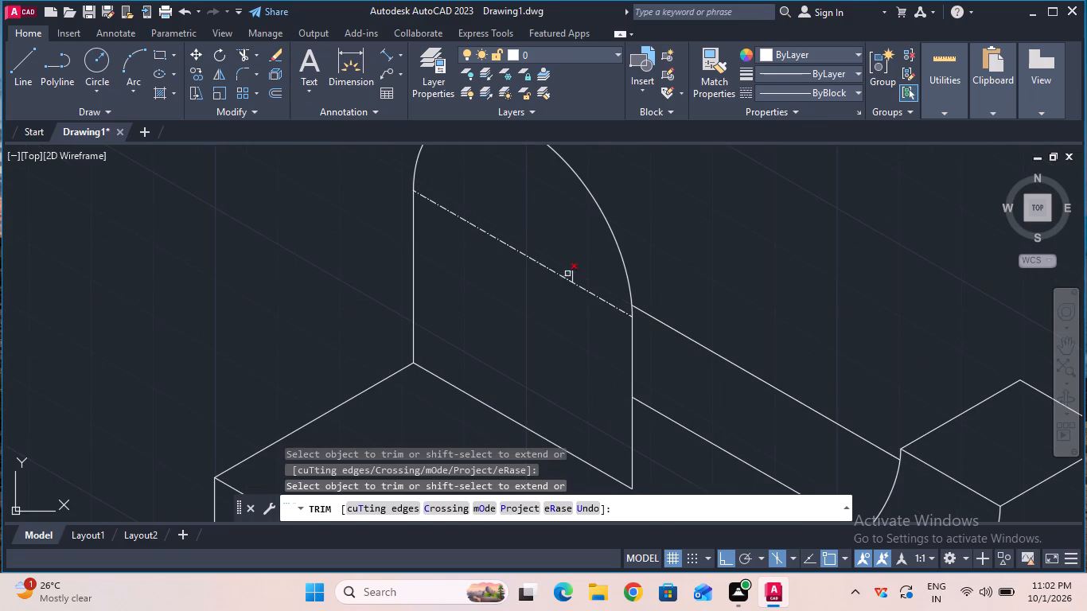
left_click(573, 274)
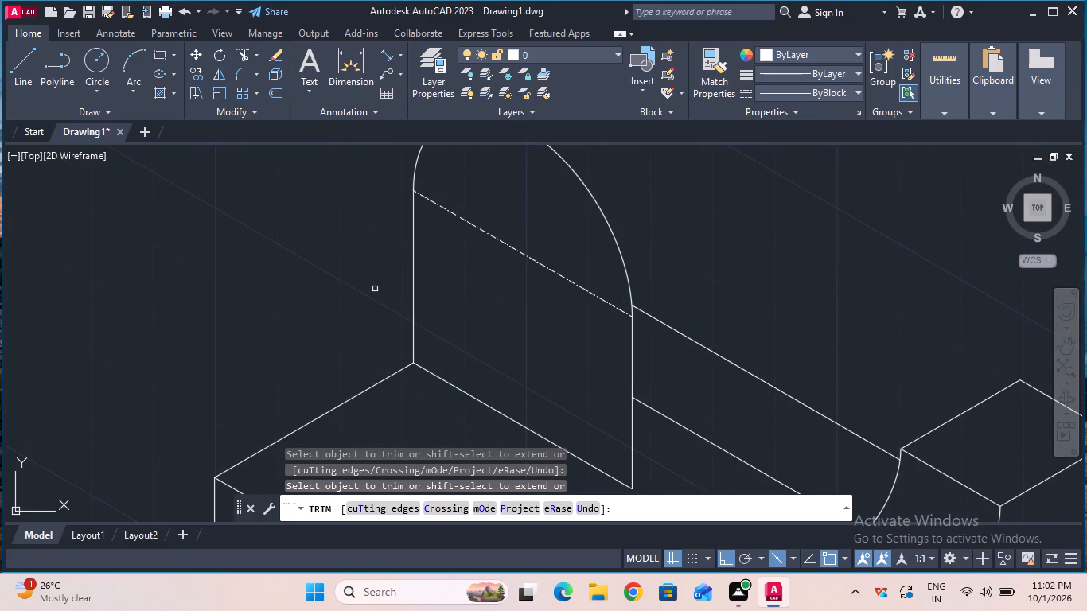
key("Escape")
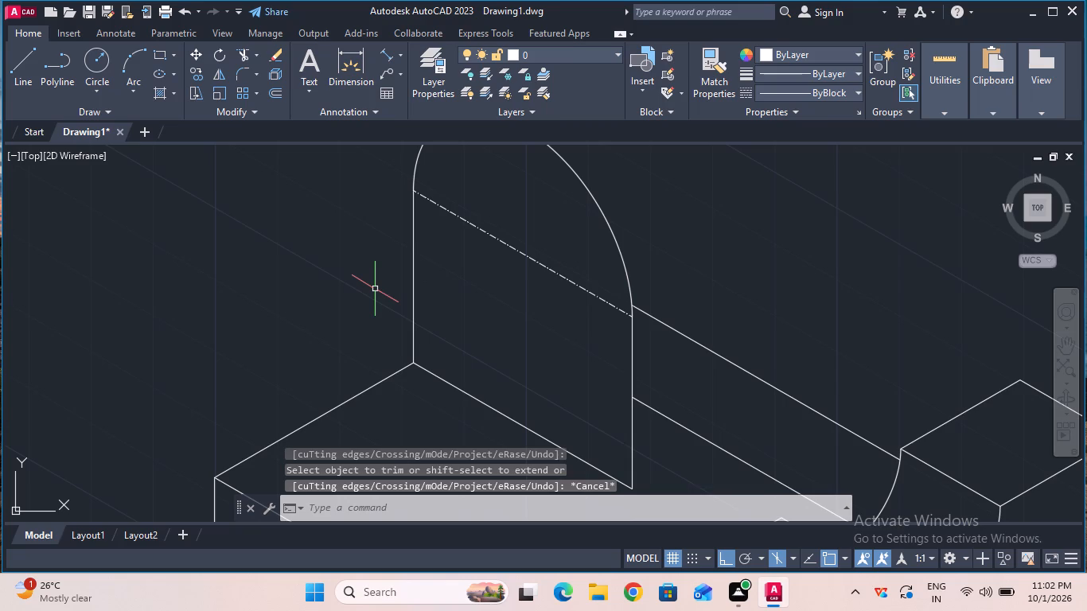
Draw an isocircle of radius 12 on Isoplane Left, centred on the midpoint of the upright's centre line.
scroll(375, 289, "down", 1, "ctrl")
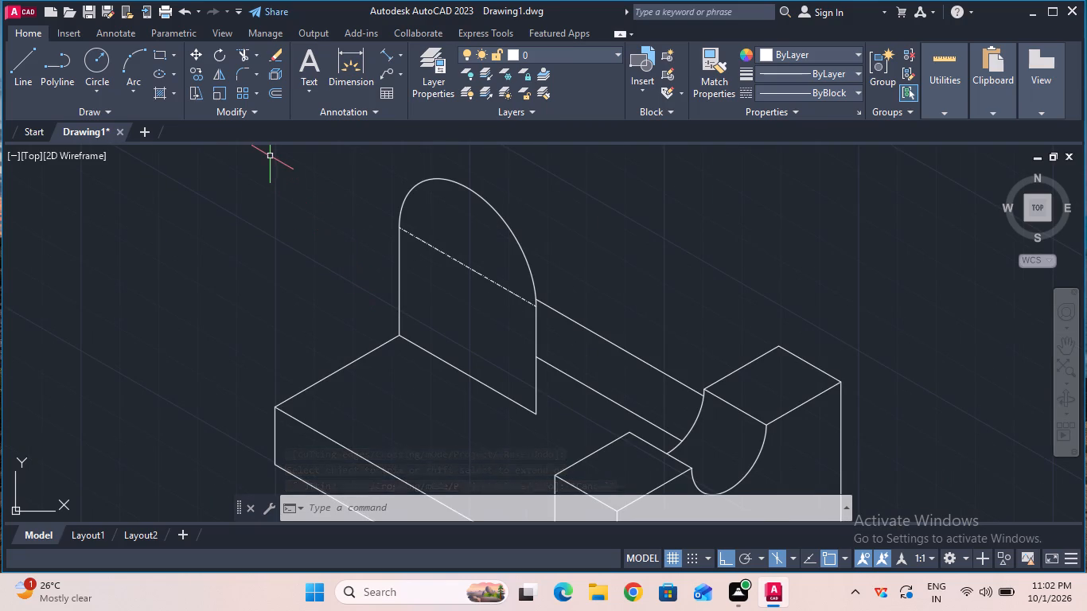
type("ell")
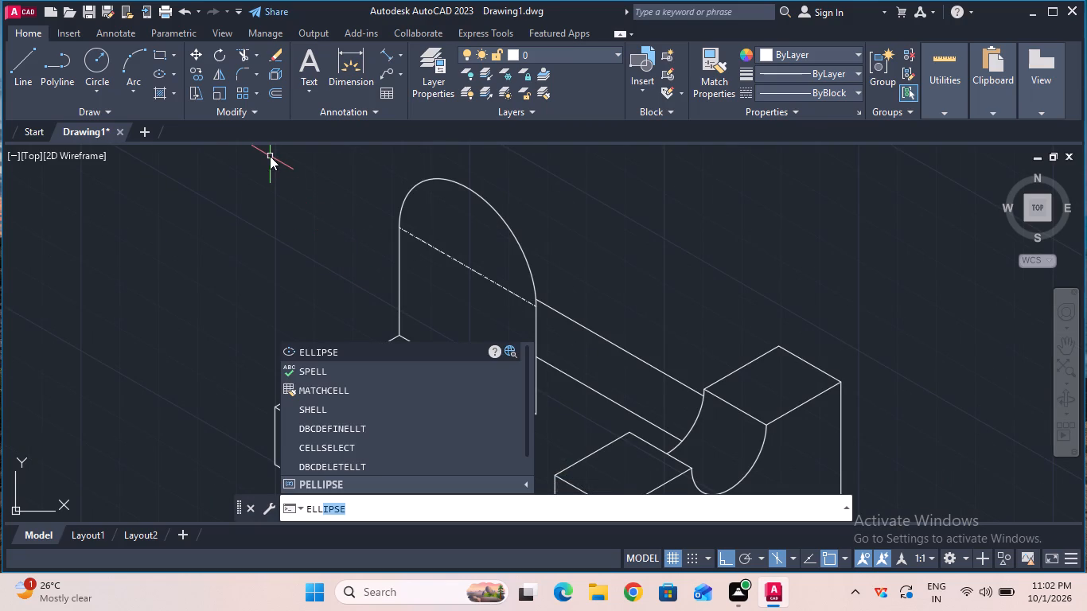
left_click(337, 348)
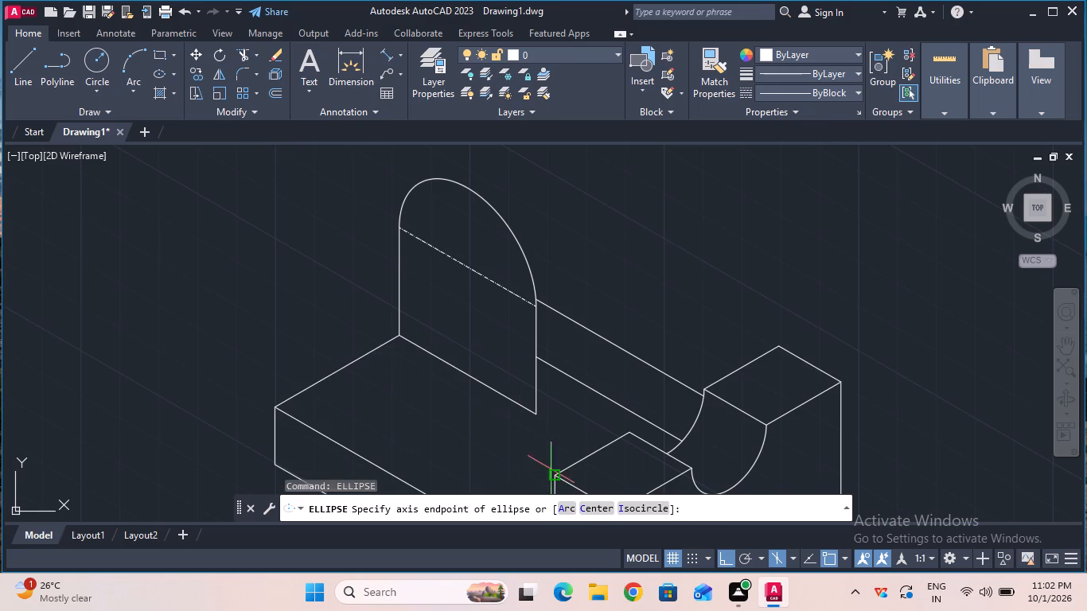
left_click(630, 507)
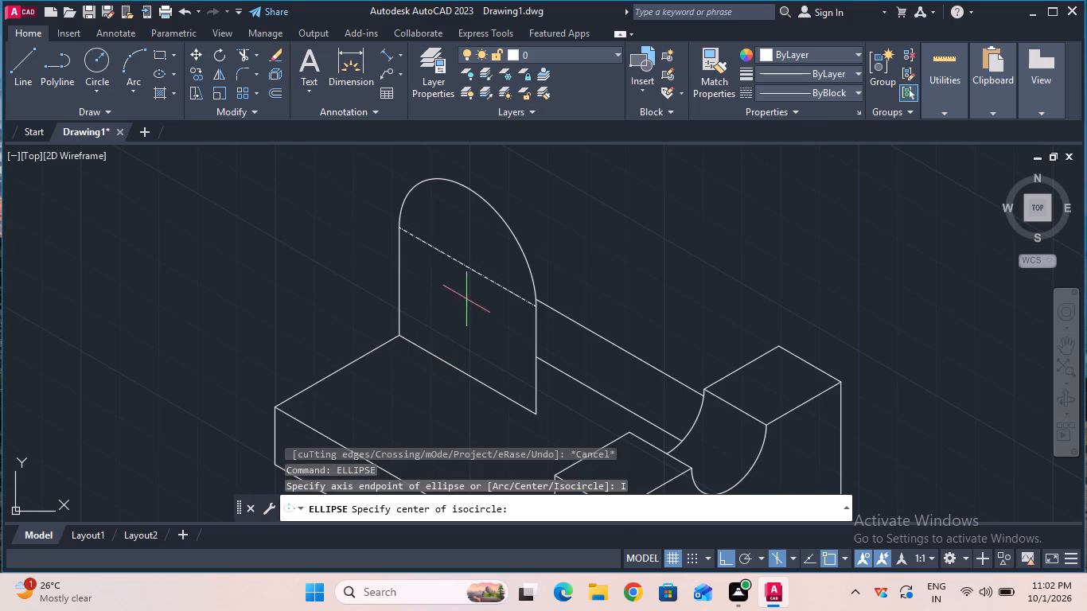
left_click(466, 270)
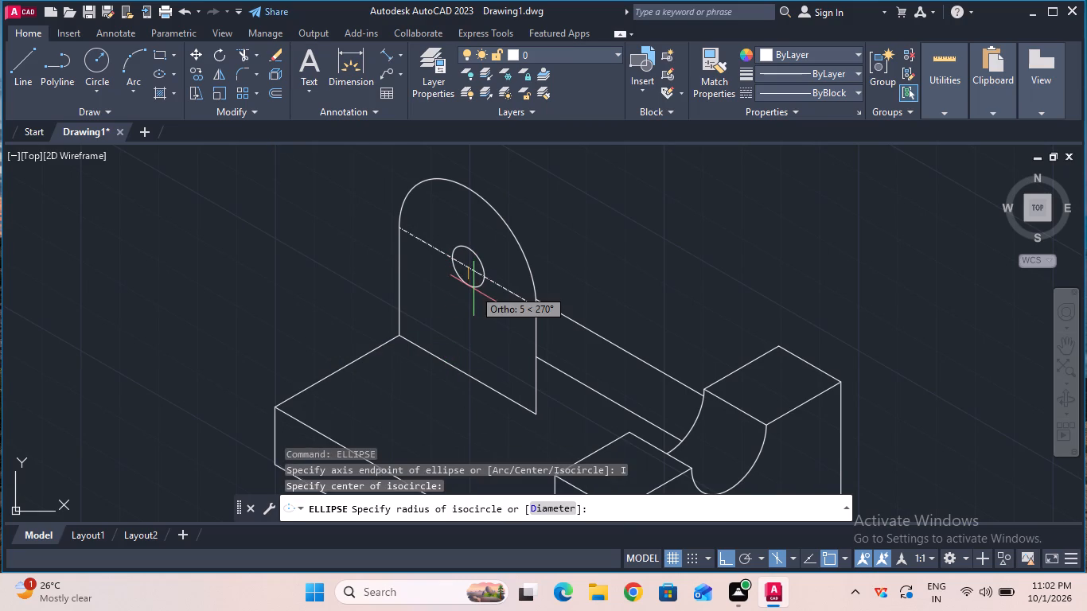
type("12")
key("Return")
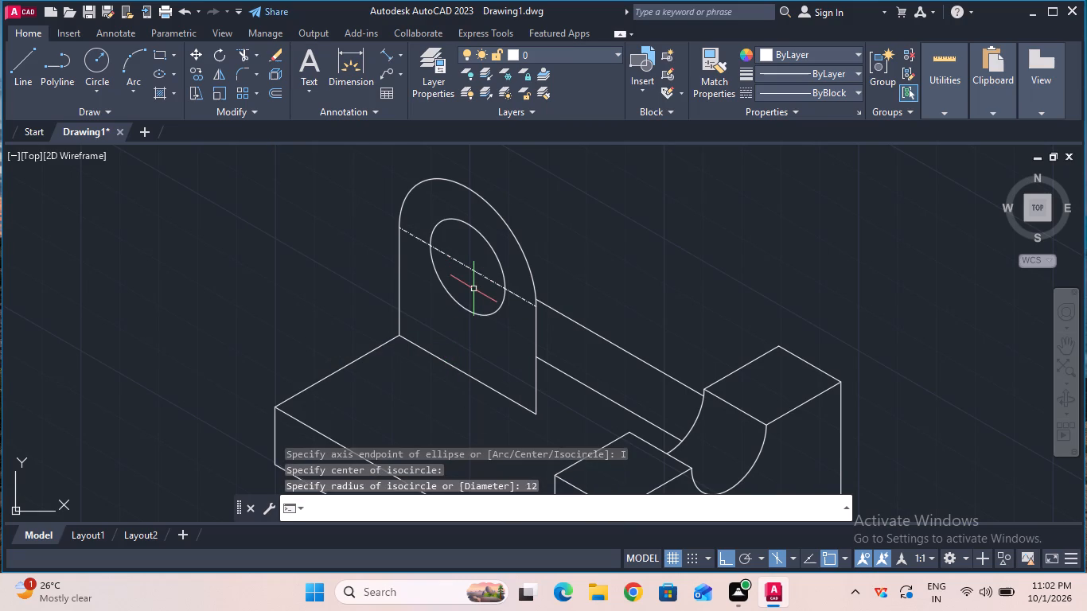
key("Escape")
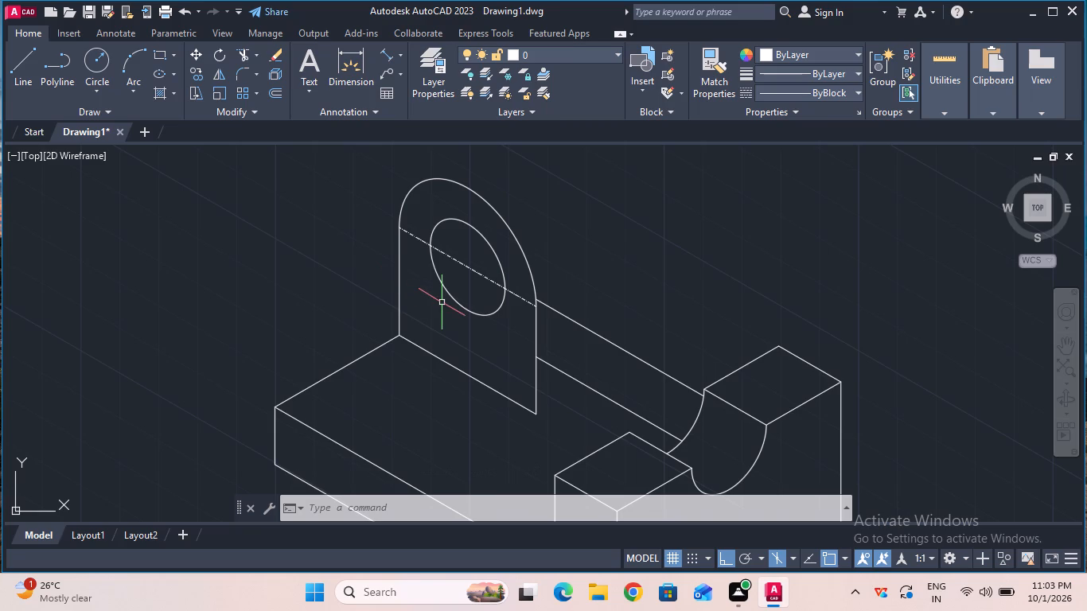
Copy the R22 arc and the upright's adjoining vertical edge nearer the notched block 32 toward the back on Isoplane Top.
scroll(379, 249, "down", 1, "ctrl")
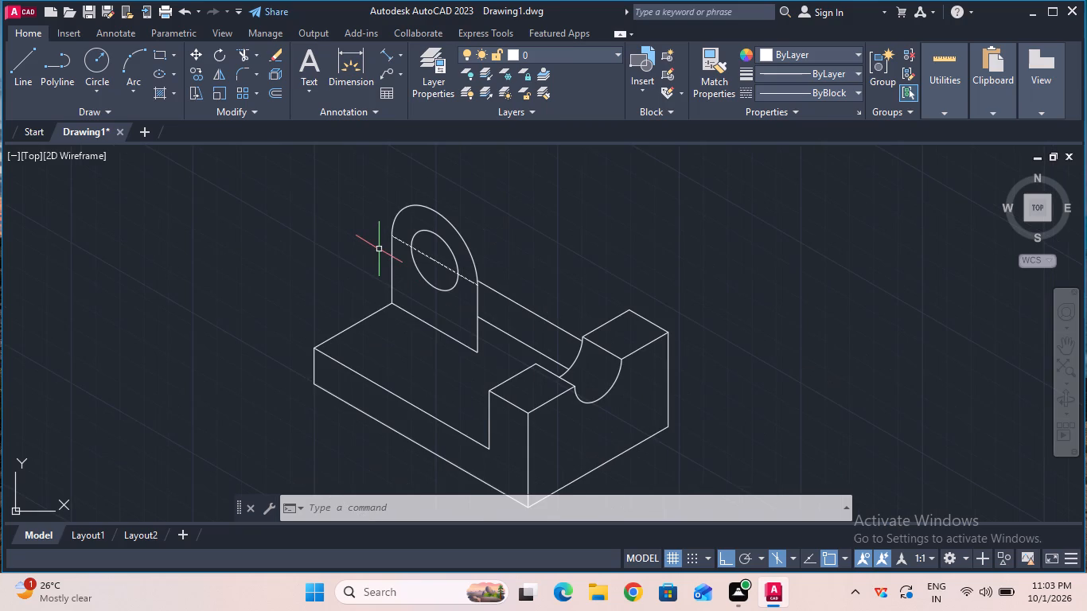
left_click(194, 72)
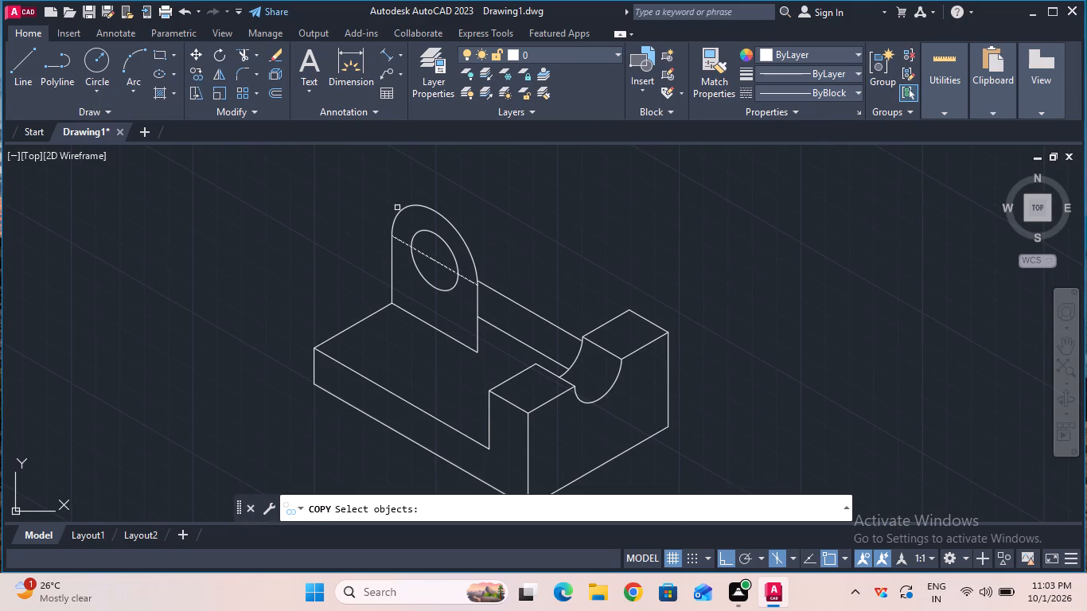
left_click(399, 213)
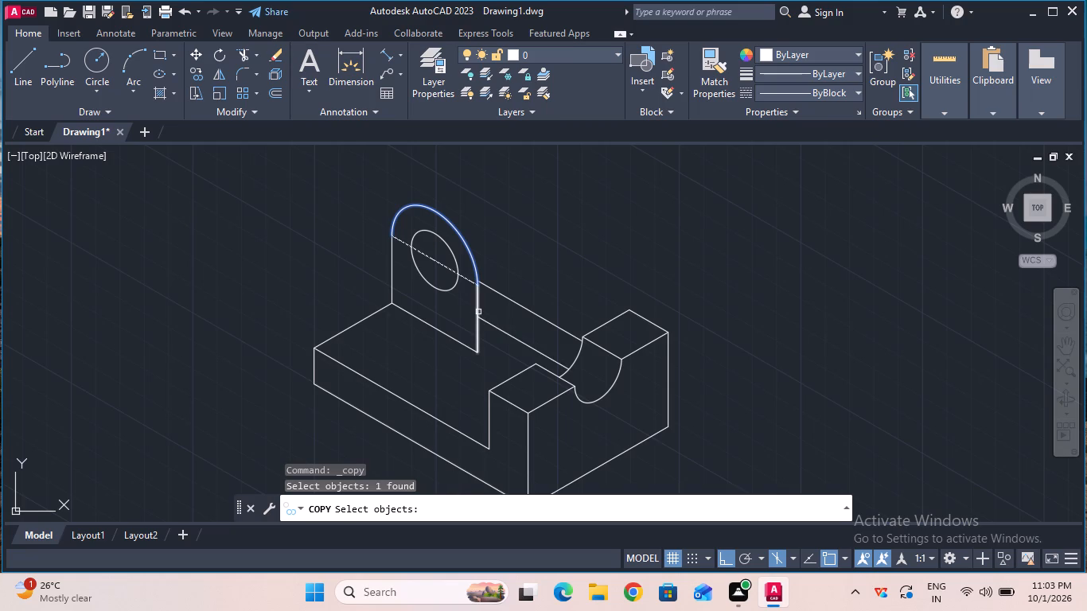
left_click(478, 312, "shift")
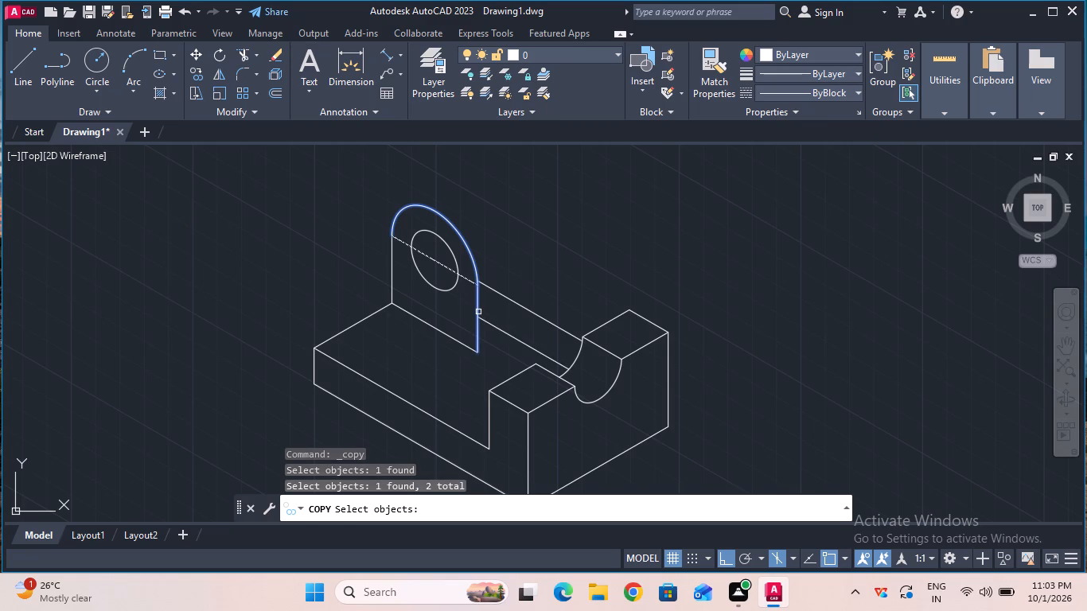
key("Return")
left_click(434, 263)
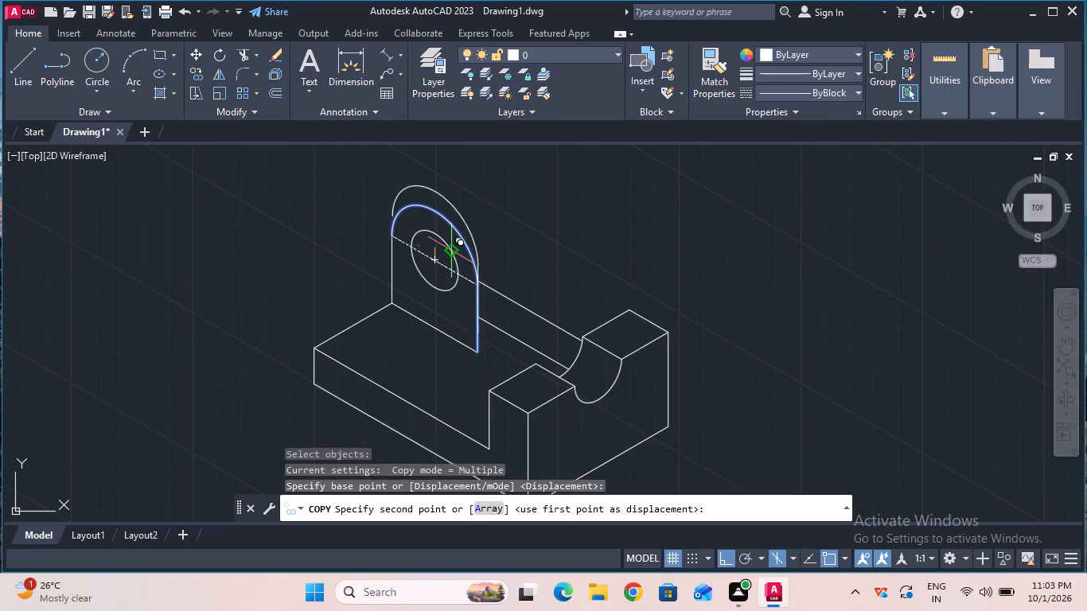
key("F5")
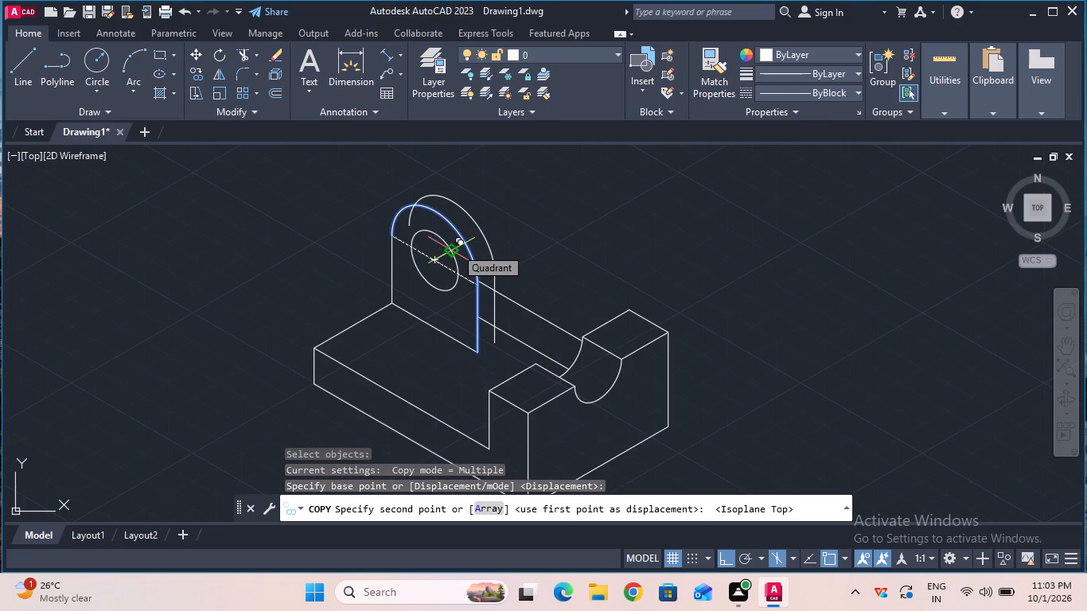
type("32")
key("Return")
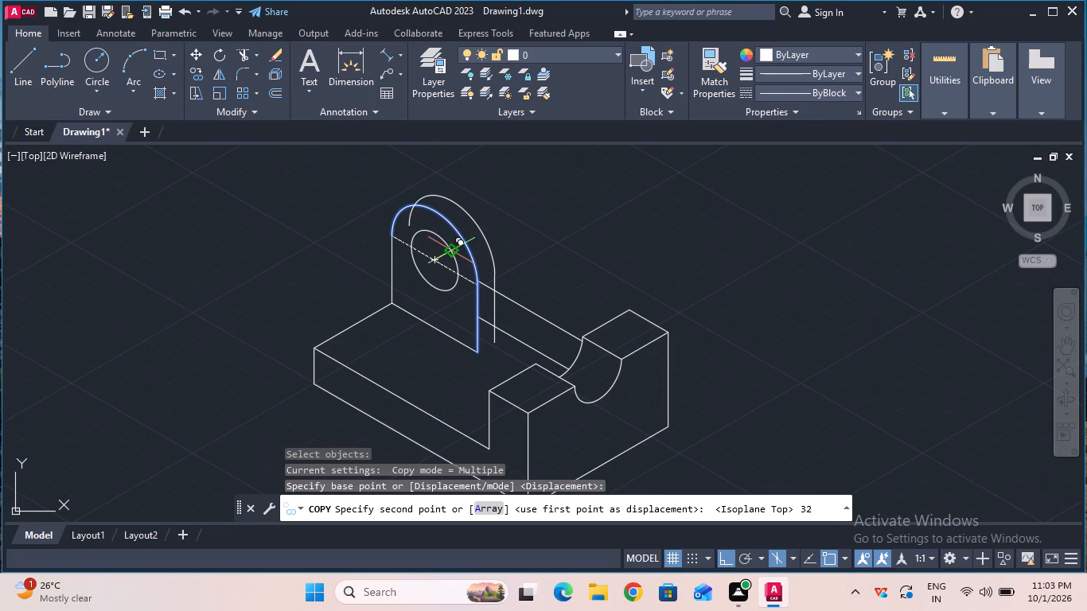
key("Escape")
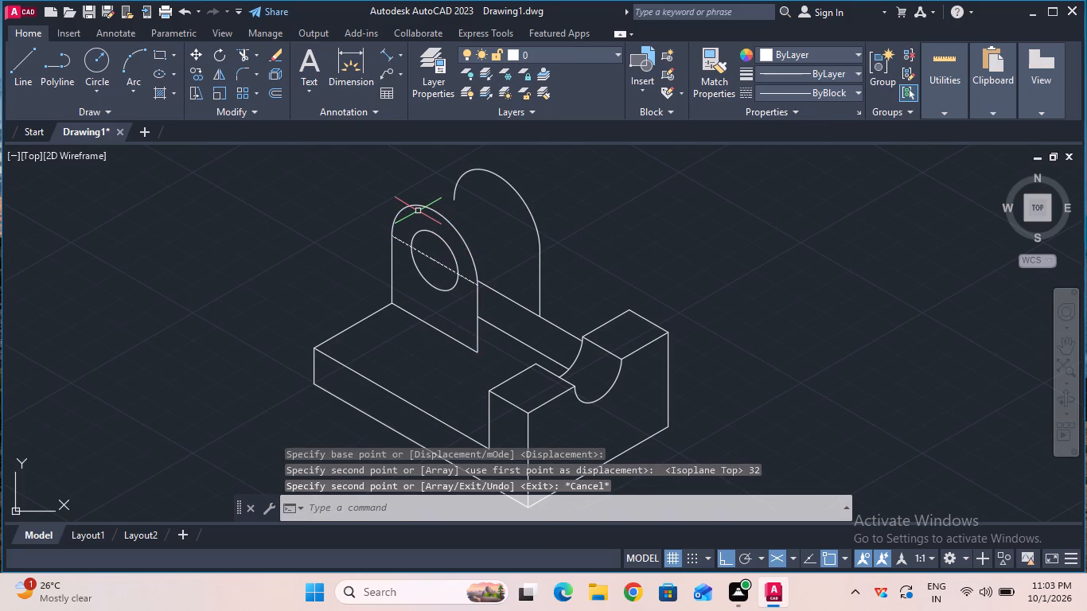
Draw a line joining the matching upper quadrant points of the front and back R22 arcs on the upright.
left_click(32, 60)
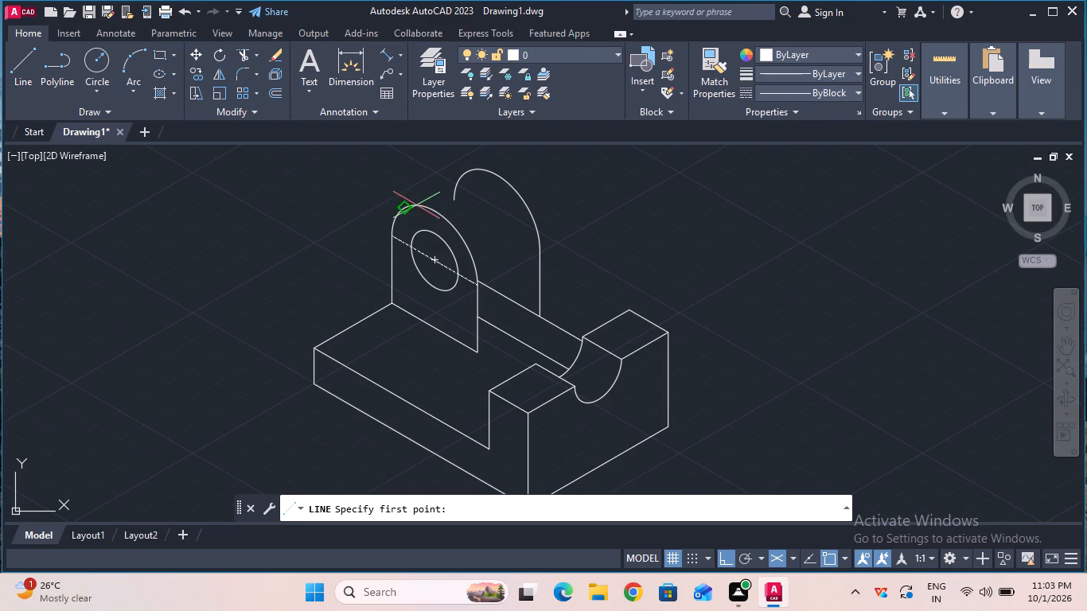
left_click(406, 207)
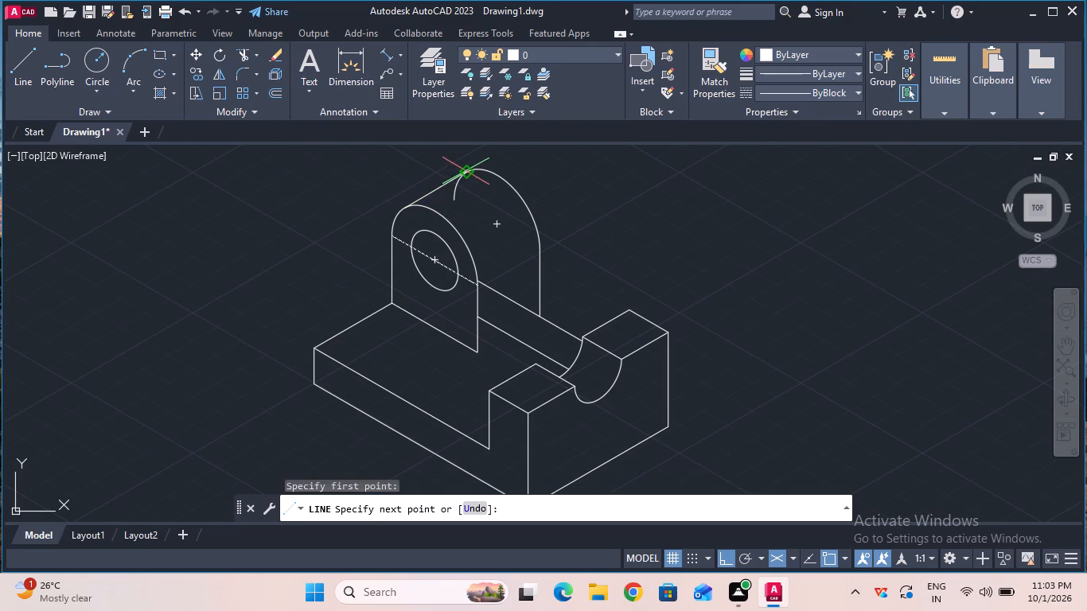
left_click(466, 171)
key("Escape")
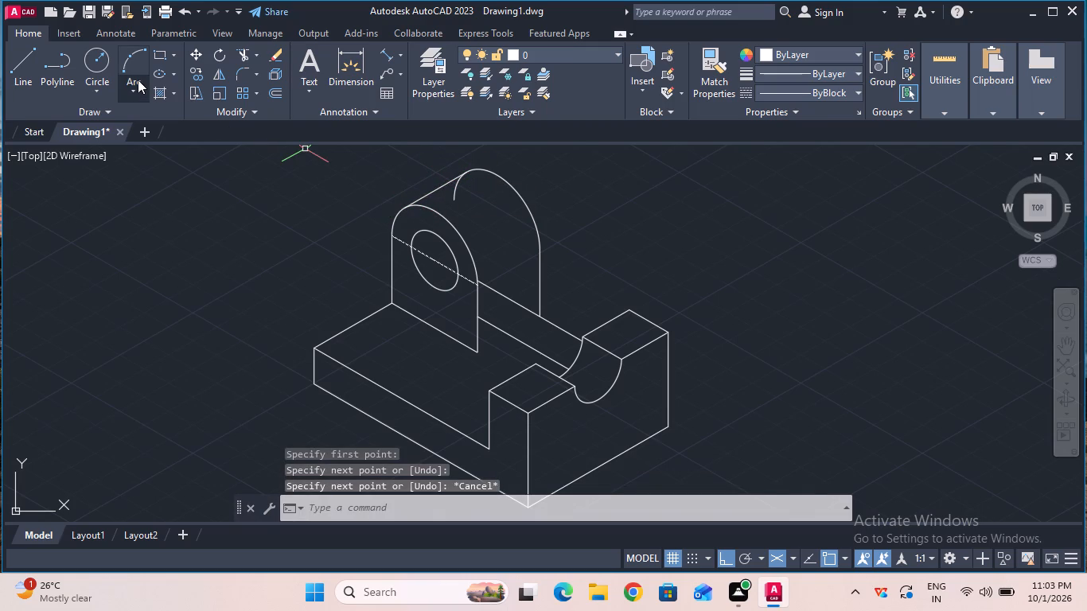
Trim the hidden end of the back R22 arc below the new tangent edge.
left_click(243, 54)
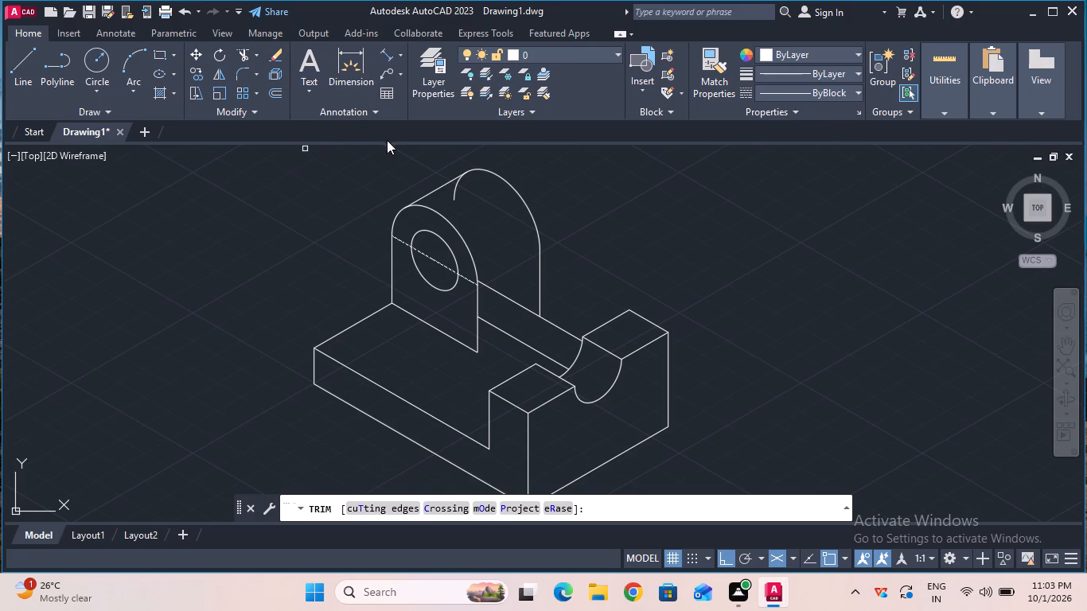
left_click(455, 196)
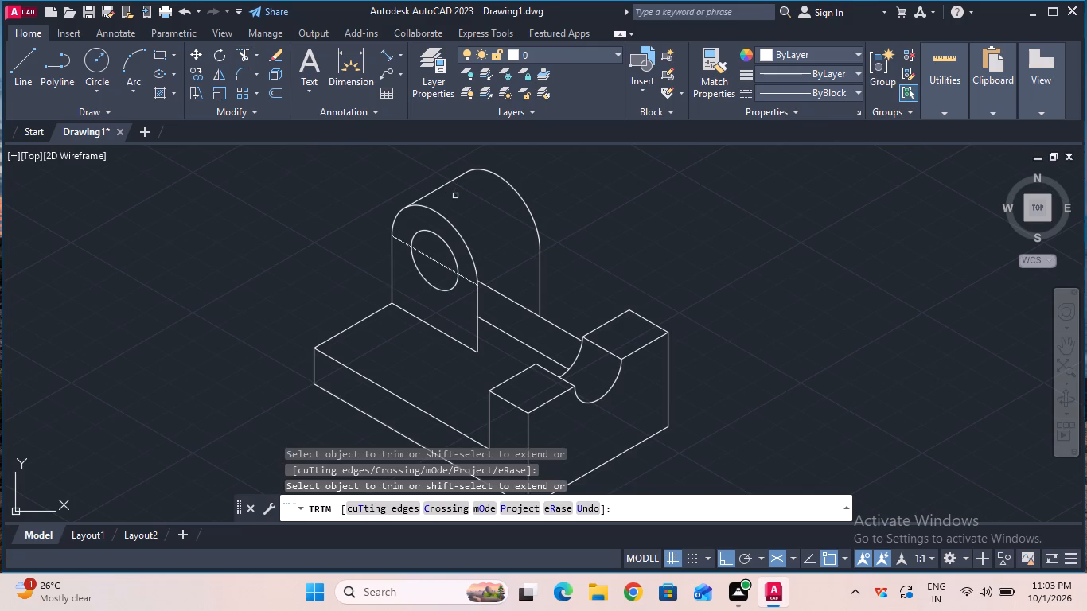
key("Escape")
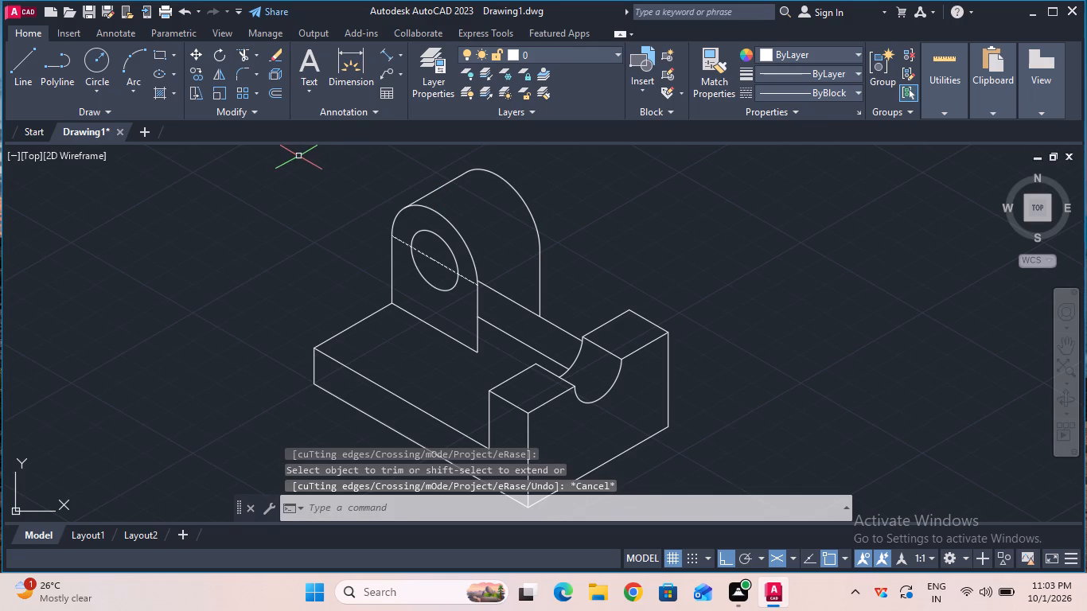
Trim the base's back edge where it passes behind the upright, and the parallel slanted line between upright and notched block.
left_click(246, 58)
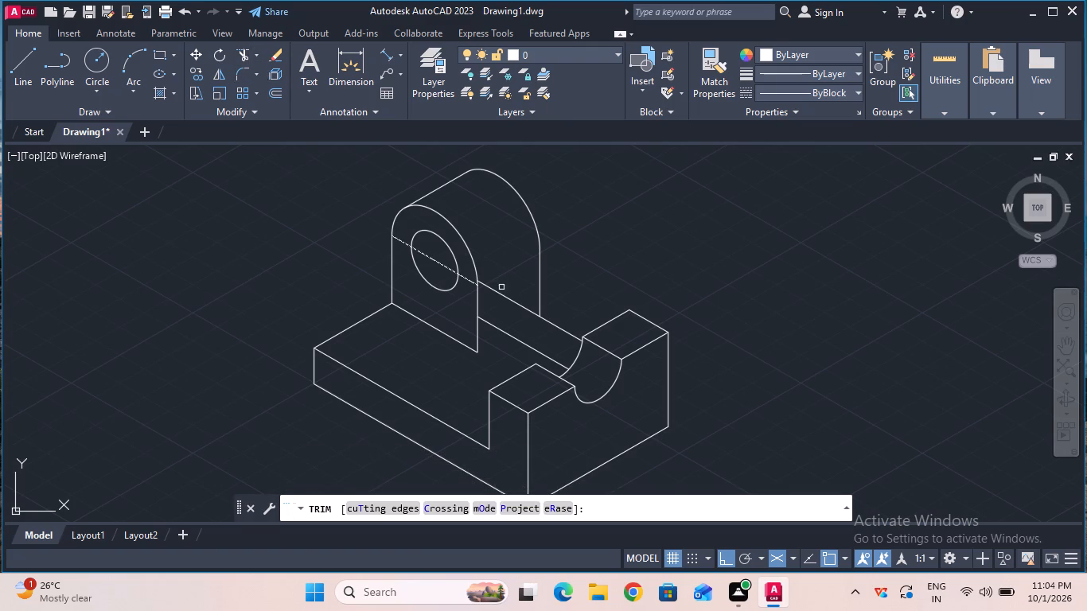
left_click(508, 295)
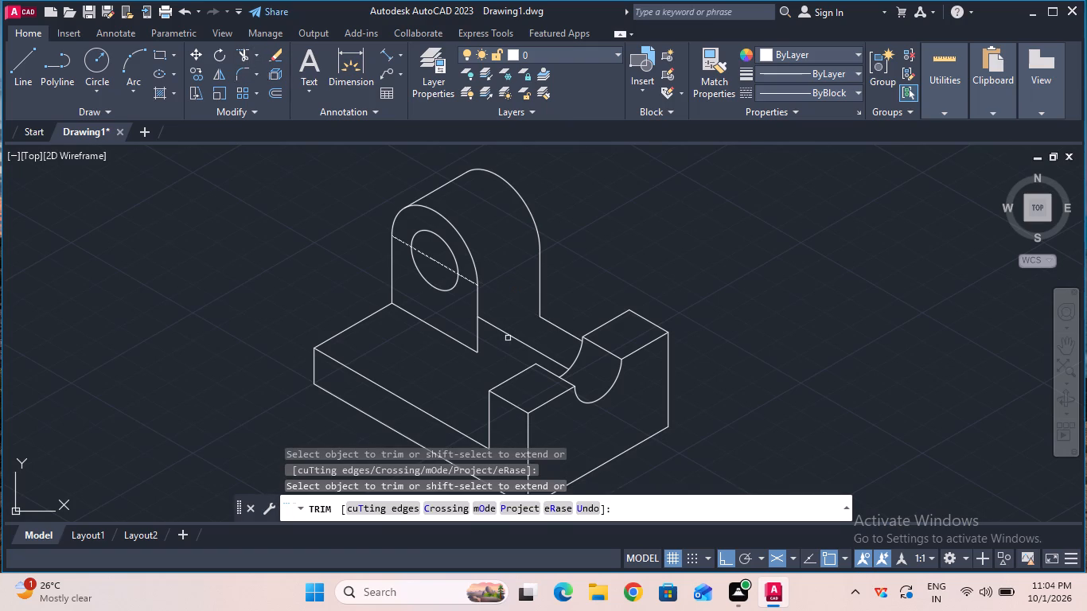
left_click(508, 335)
key("Escape")
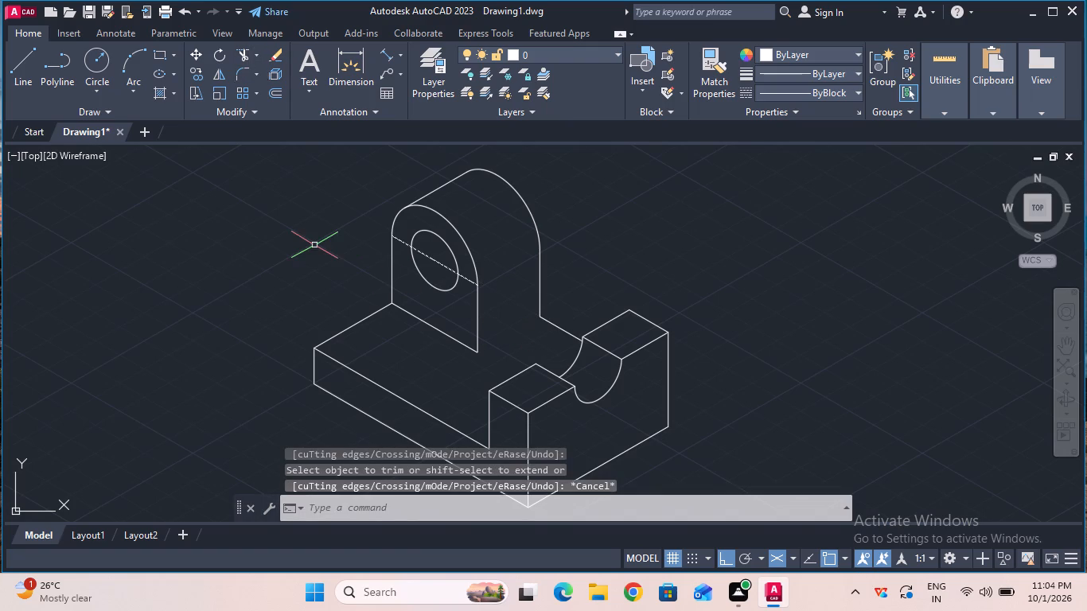
Draw the upright's bottom side edge from its front face's lower corner to the foot of the back vertical edge.
left_click(27, 80)
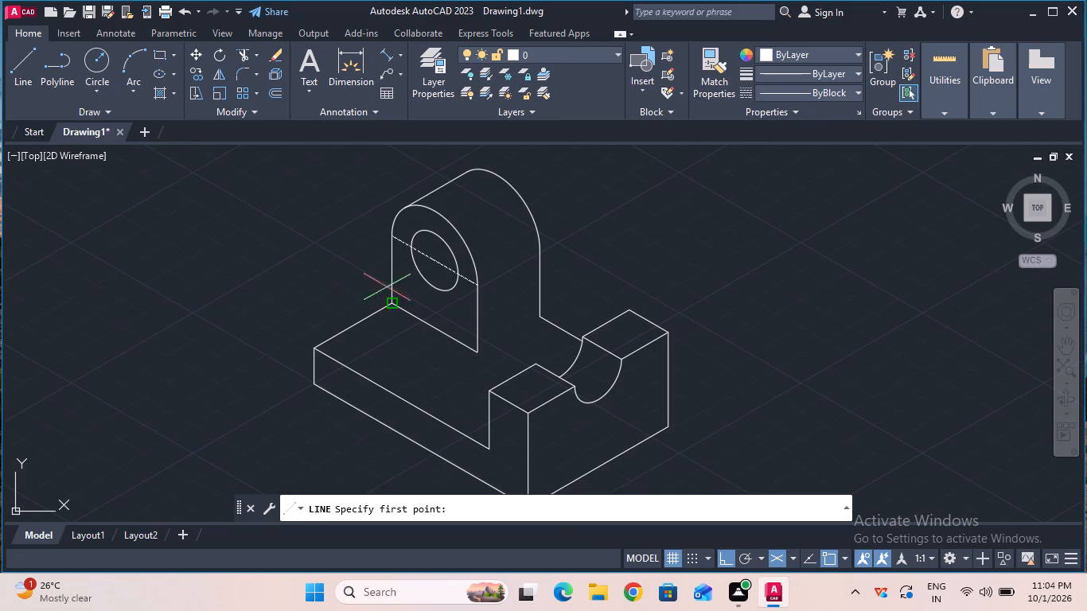
left_click(482, 350)
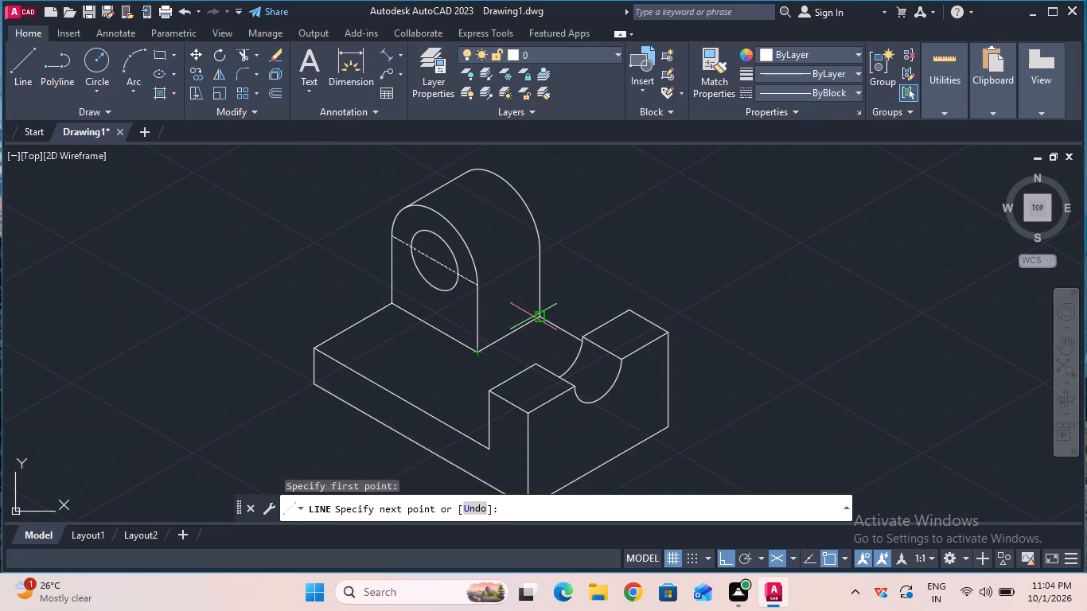
left_click(533, 317)
key("Escape")
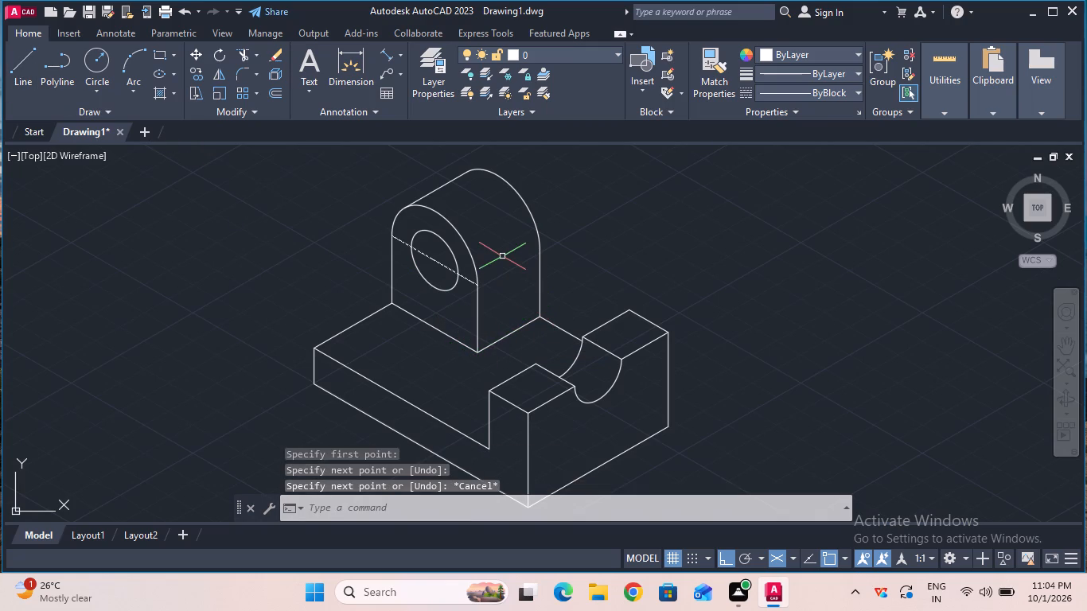
Check the length of the upright's top tangent edge with an aligned dimension, without placing it.
left_click(382, 58)
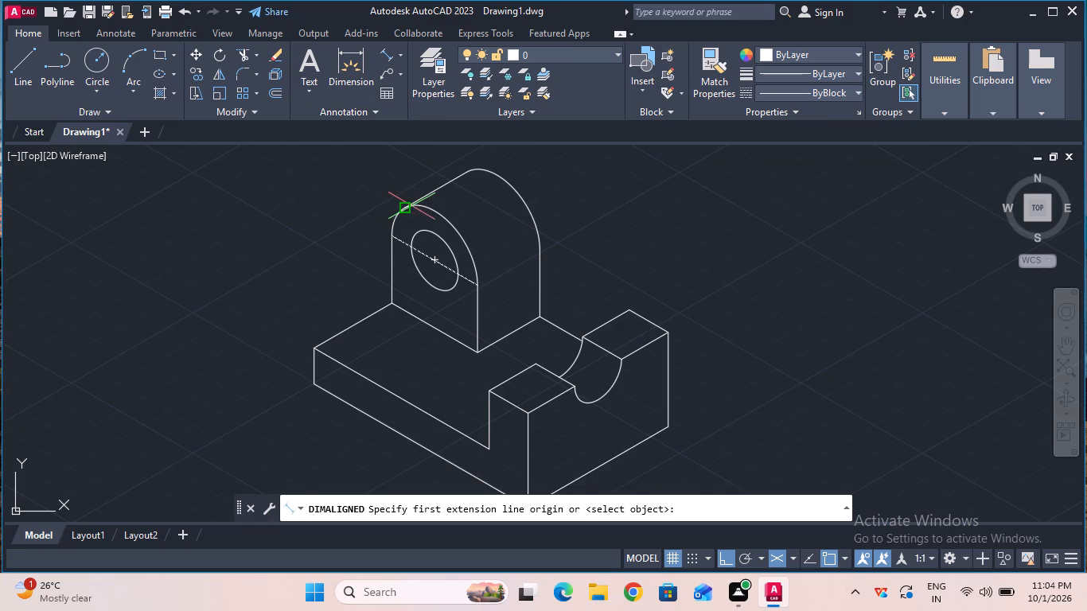
left_click(411, 206)
left_click(404, 208)
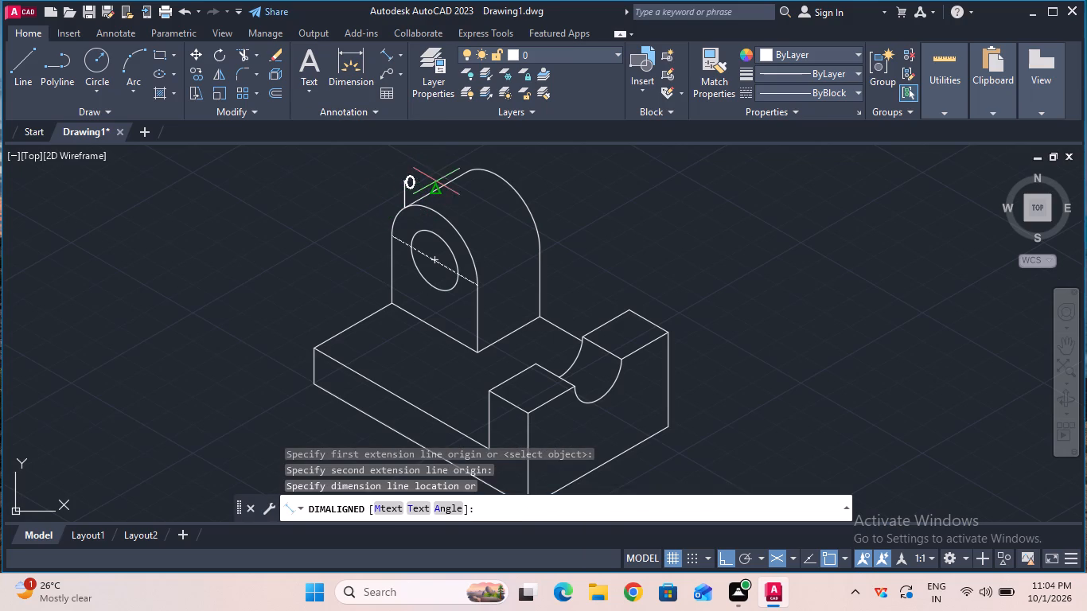
key("Escape")
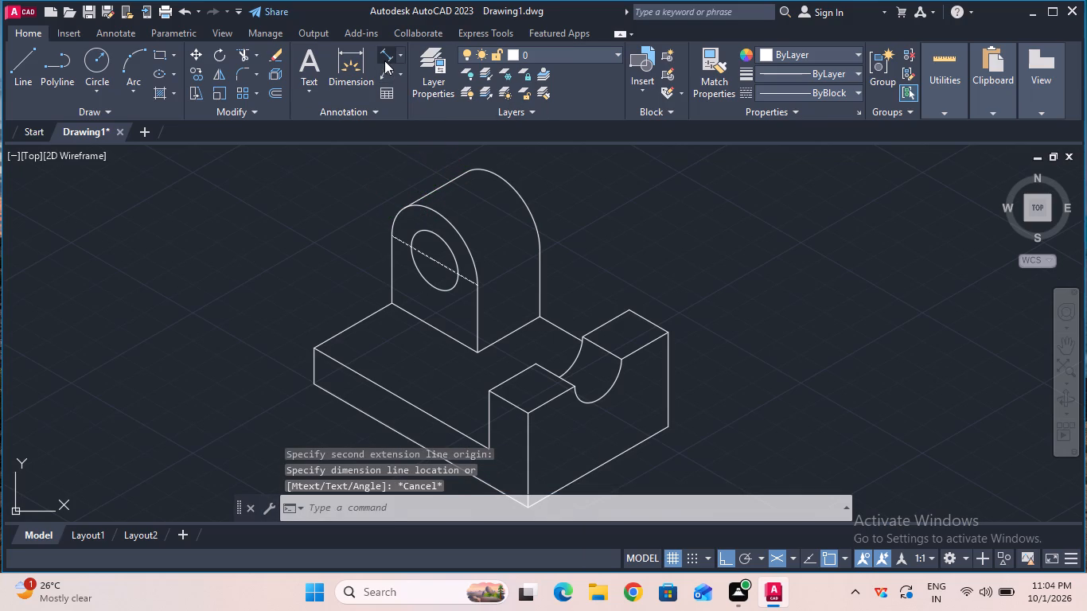
left_click(384, 60)
left_click(406, 205)
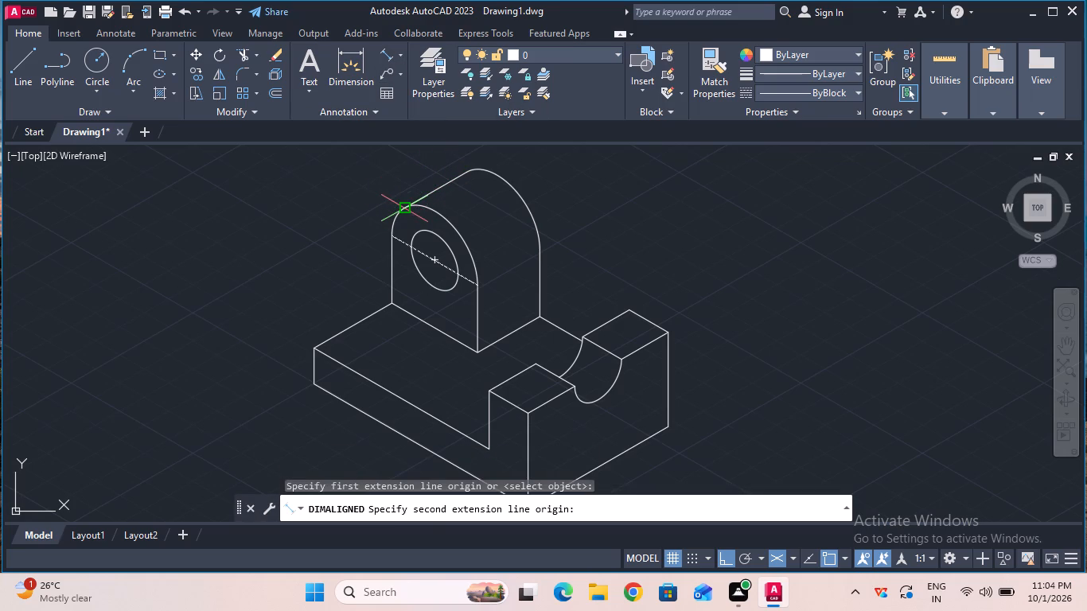
left_click(466, 172)
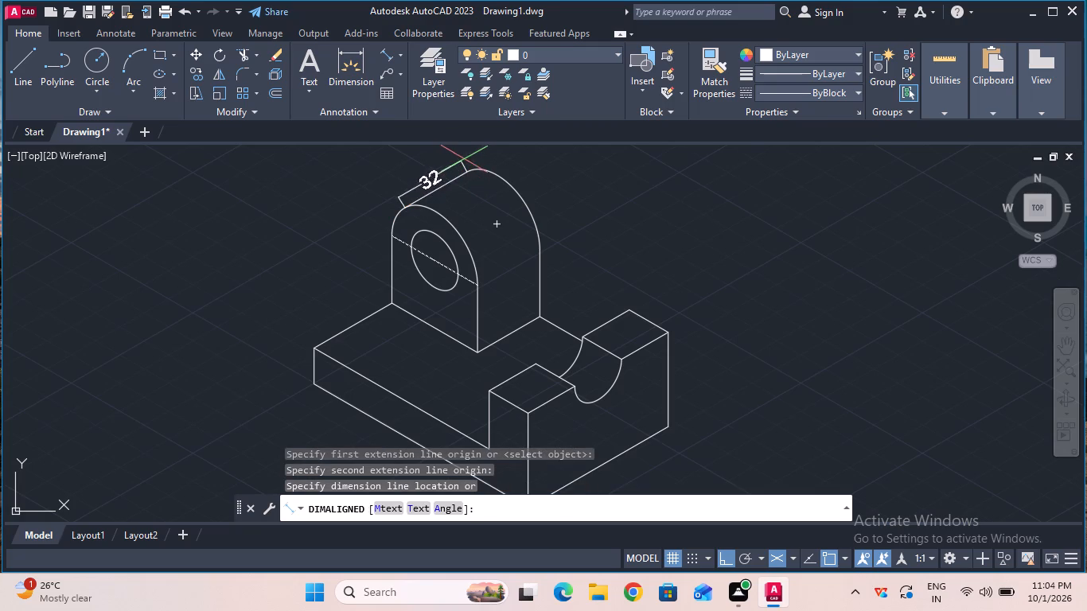
key("Escape")
Check the height of the base's short vertical end edge with an aligned dimension, without placing it.
scroll(462, 157, "down", 1, "ctrl")
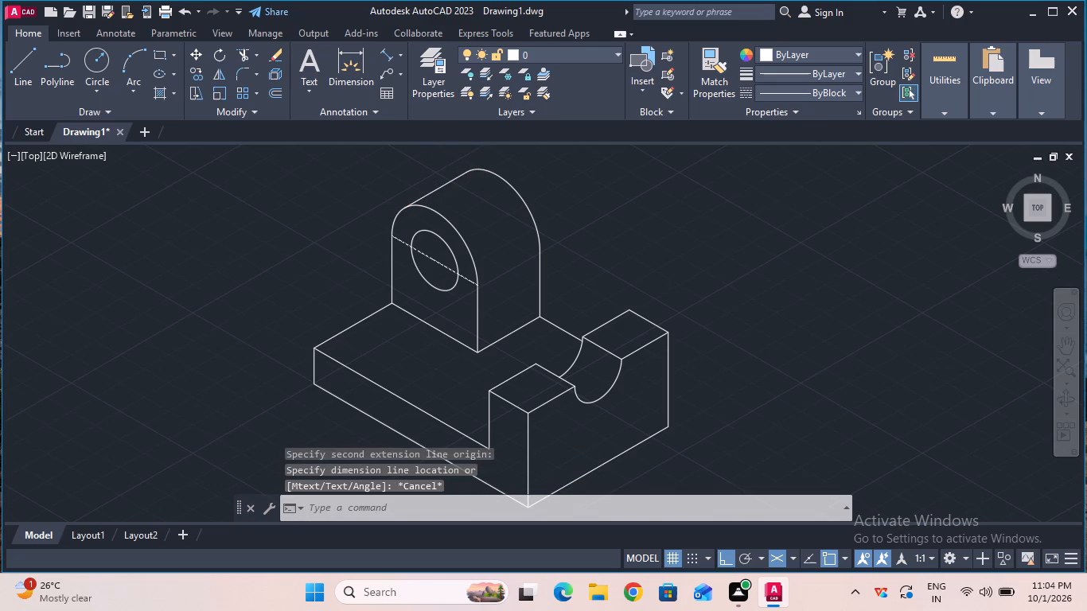
left_click(1069, 356)
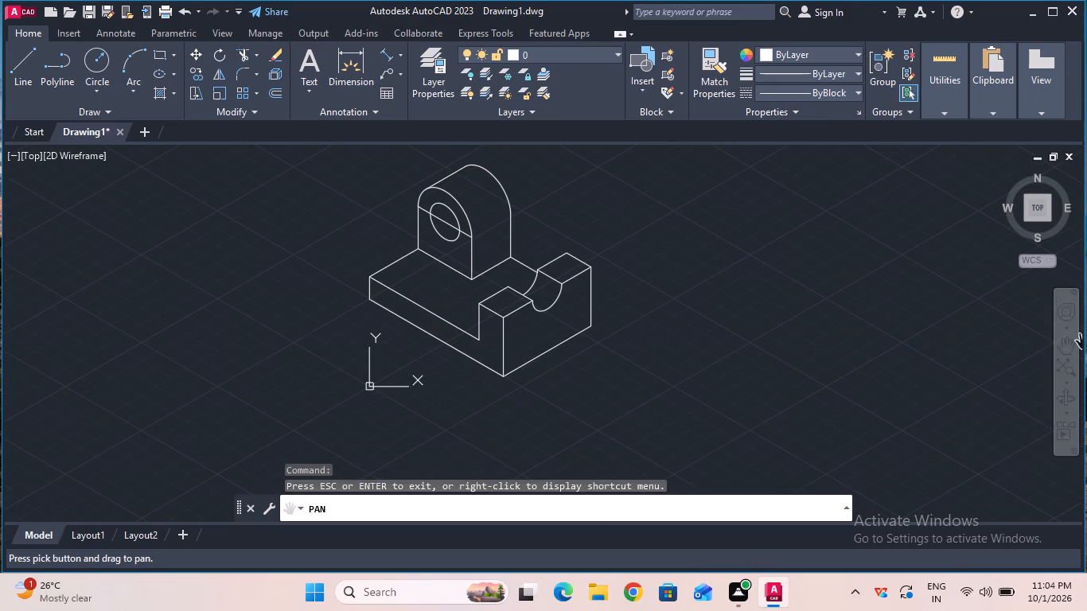
left_click_drag(758, 335, 842, 397)
key("Escape")
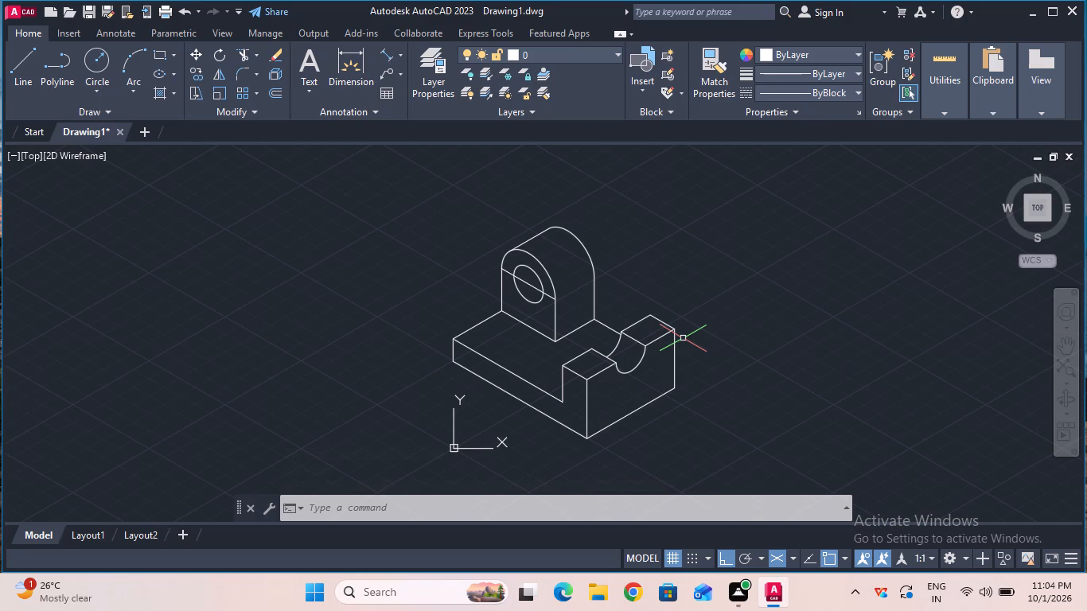
left_click(388, 57)
left_click(450, 364)
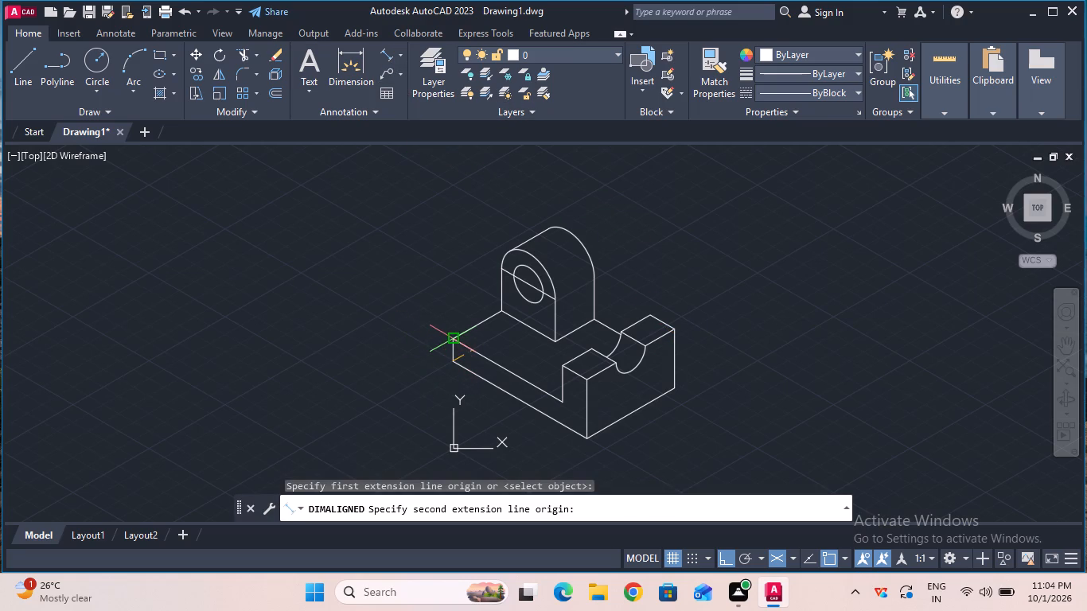
left_click(450, 344)
key("Escape")
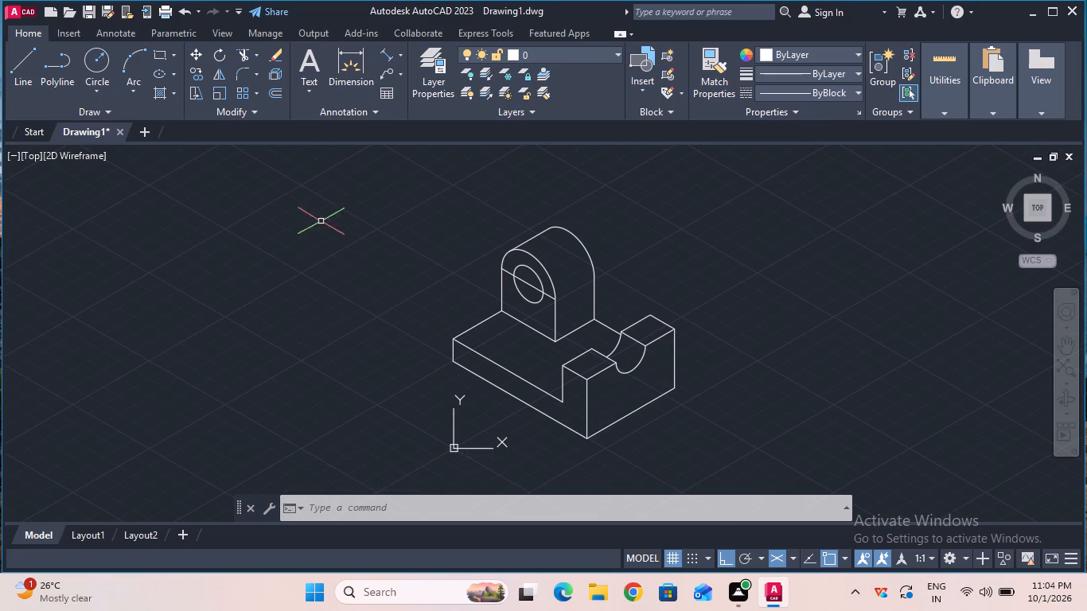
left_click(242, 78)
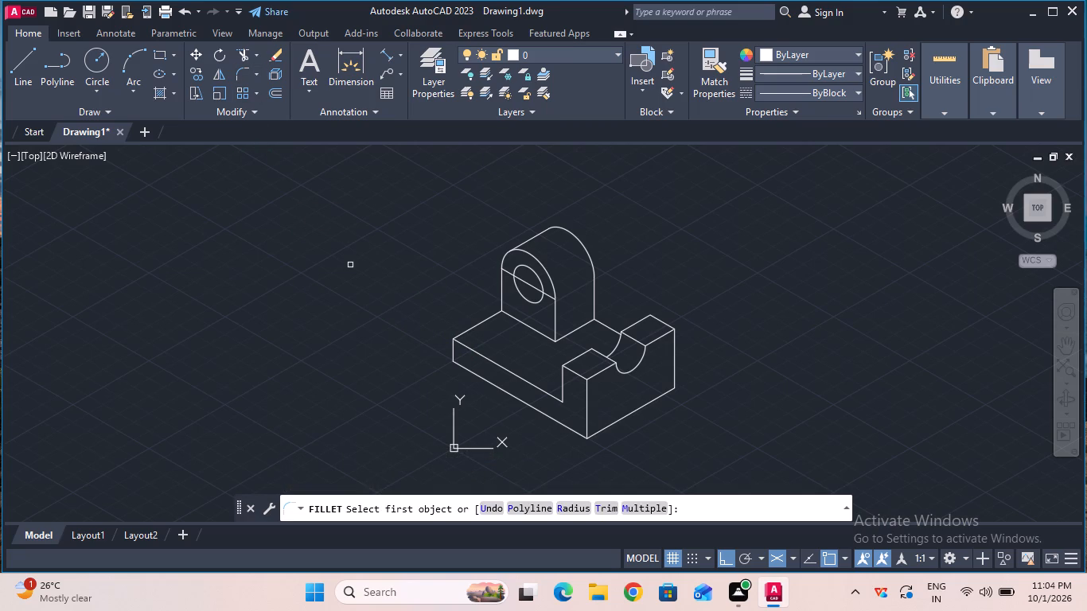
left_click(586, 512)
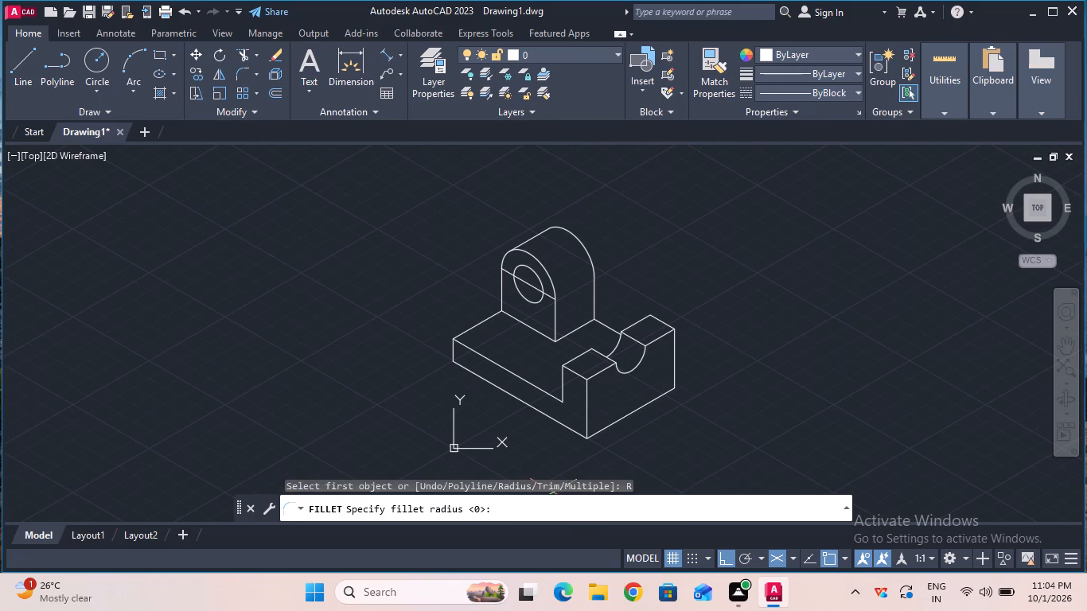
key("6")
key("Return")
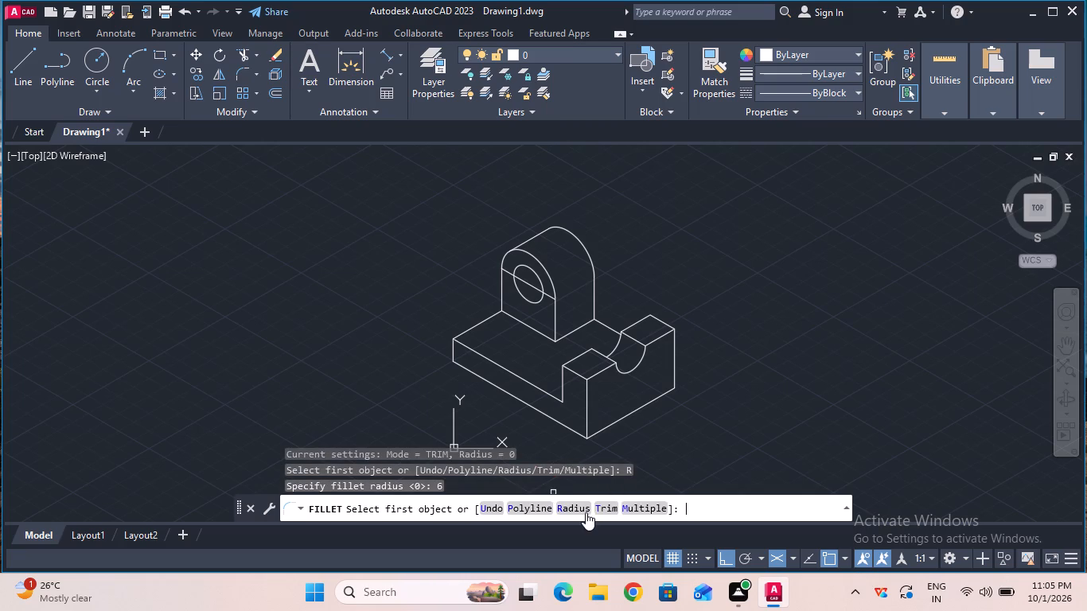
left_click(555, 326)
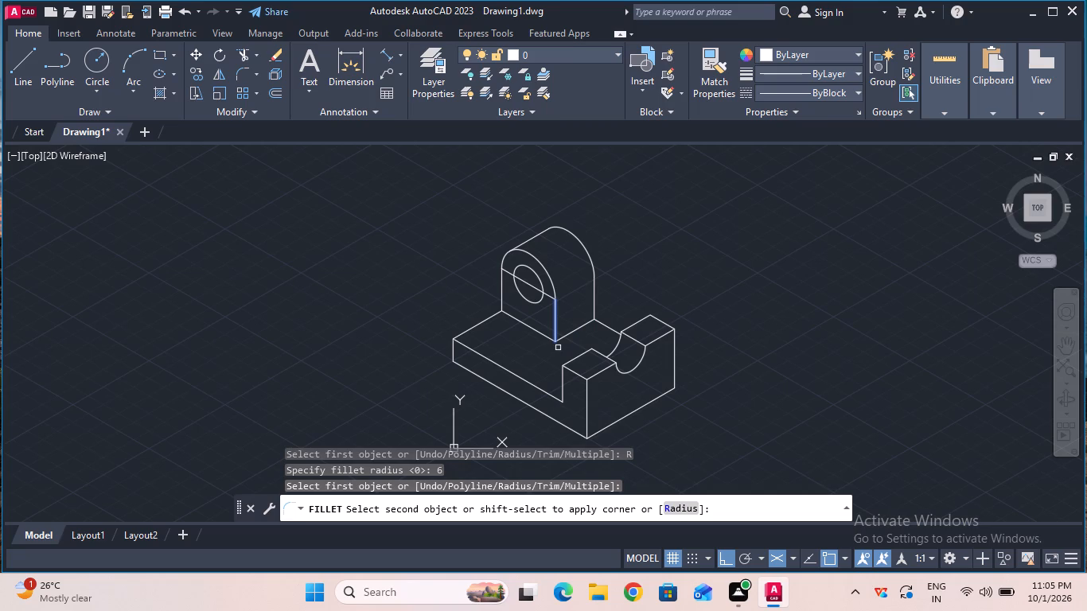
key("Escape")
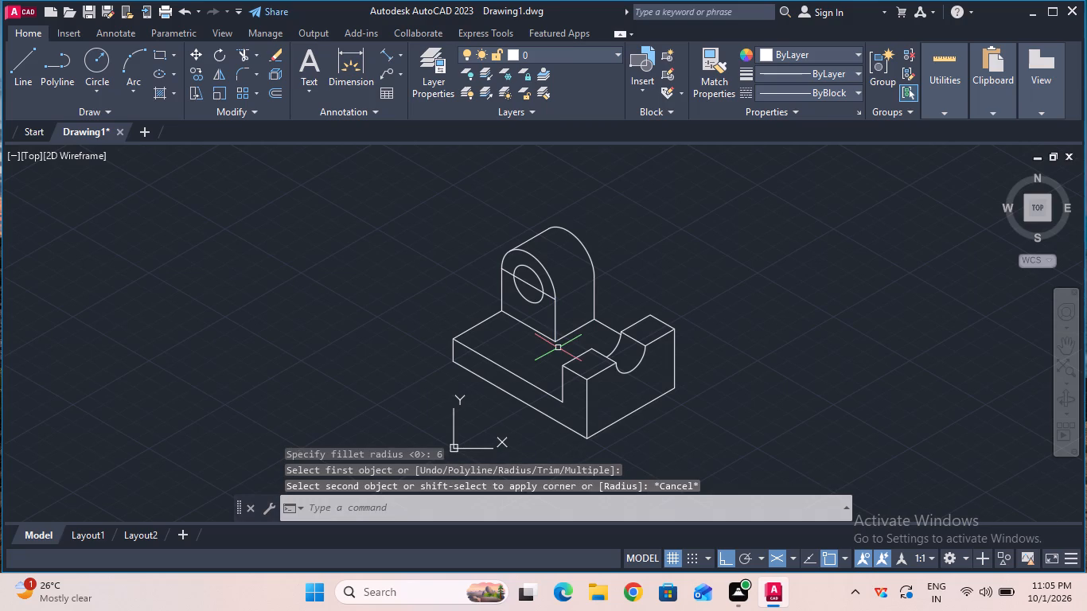
Draw a line 13 long at 330° from the lower corner of the upright's front face toward the notched block.
scroll(558, 348, "up", 1, "ctrl")
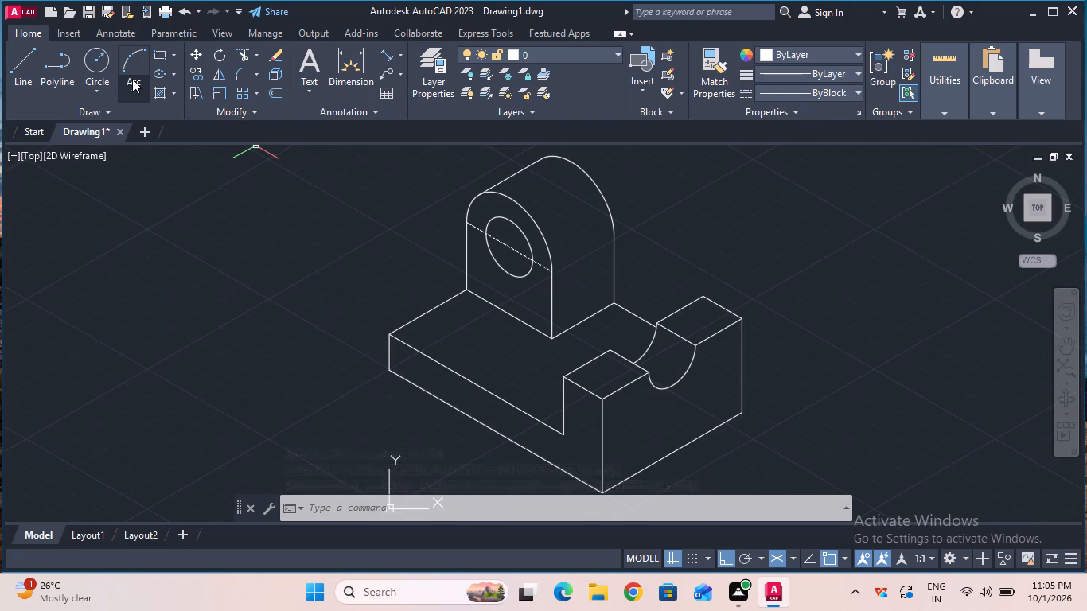
left_click(33, 72)
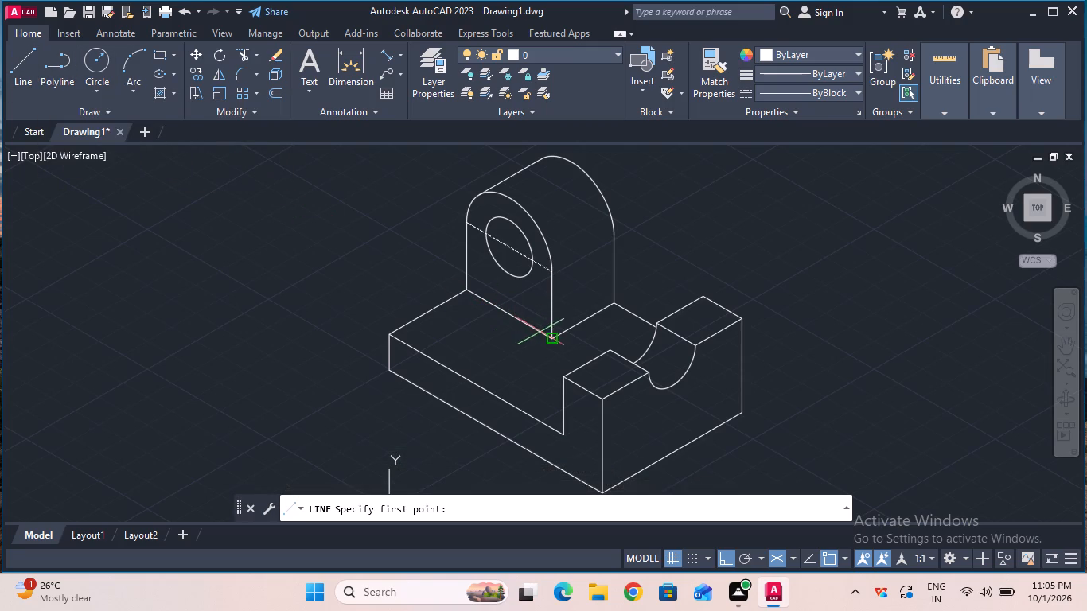
left_click(550, 338)
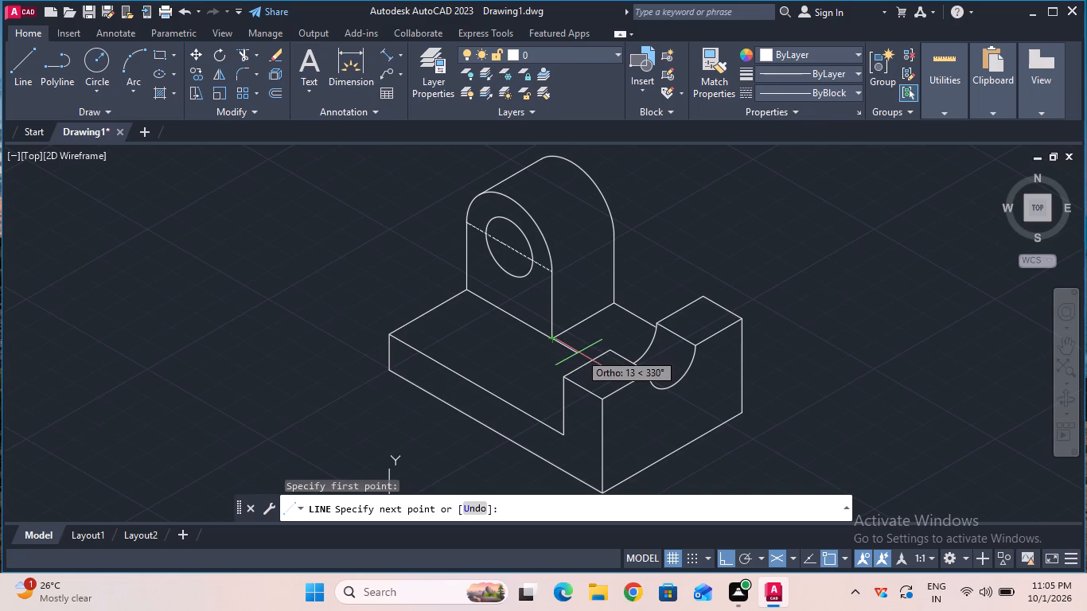
type("13")
key("Return")
key("Escape")
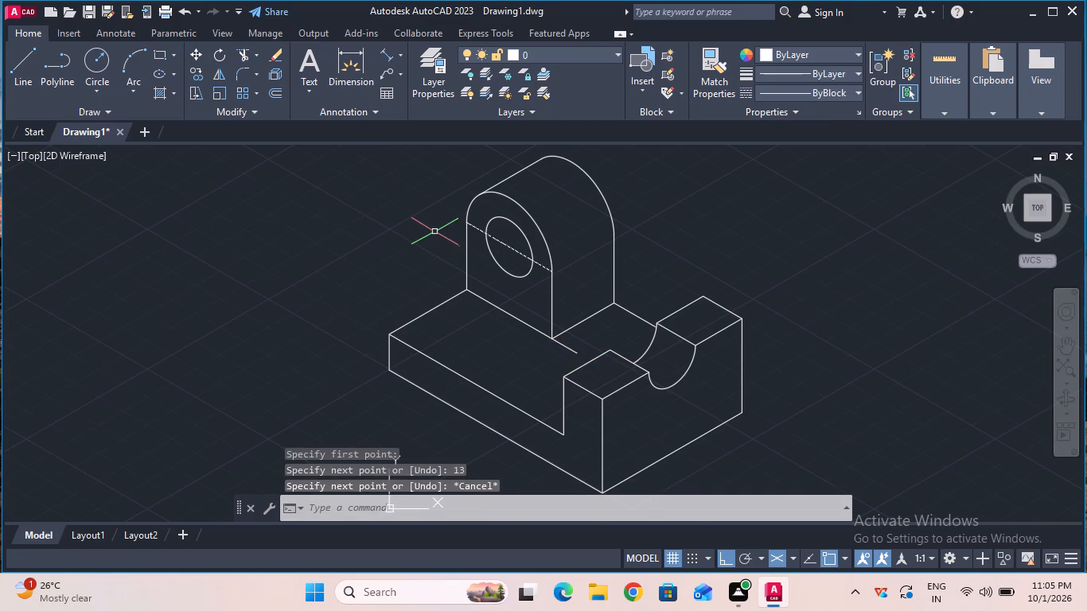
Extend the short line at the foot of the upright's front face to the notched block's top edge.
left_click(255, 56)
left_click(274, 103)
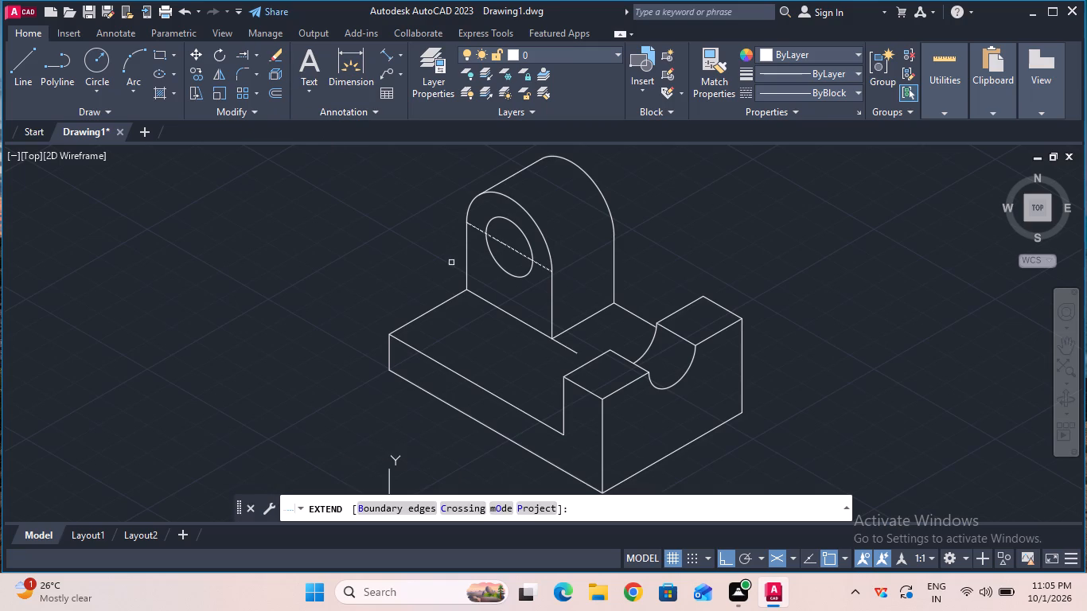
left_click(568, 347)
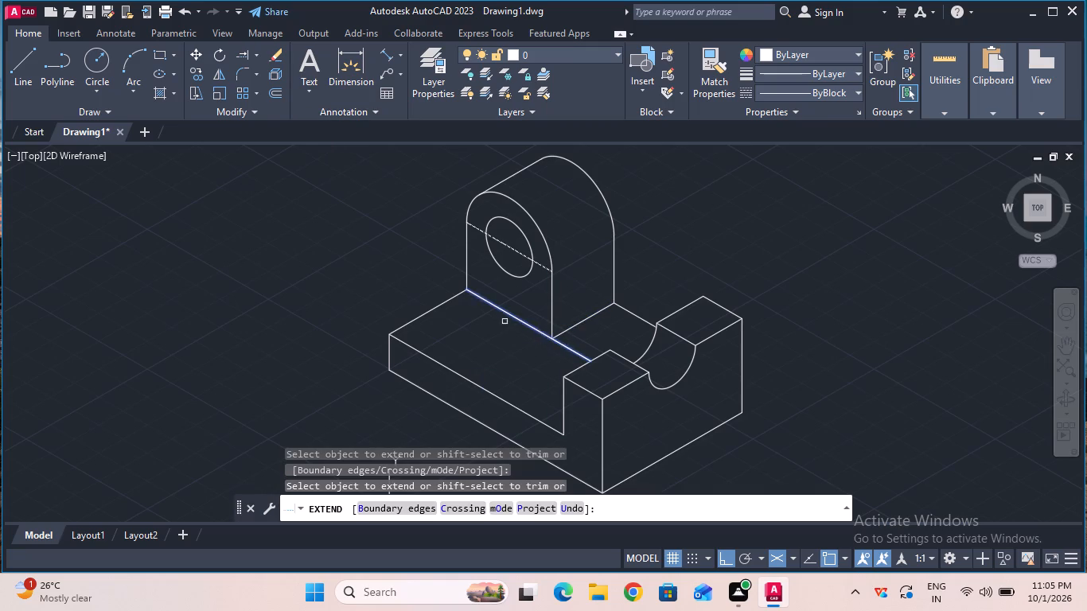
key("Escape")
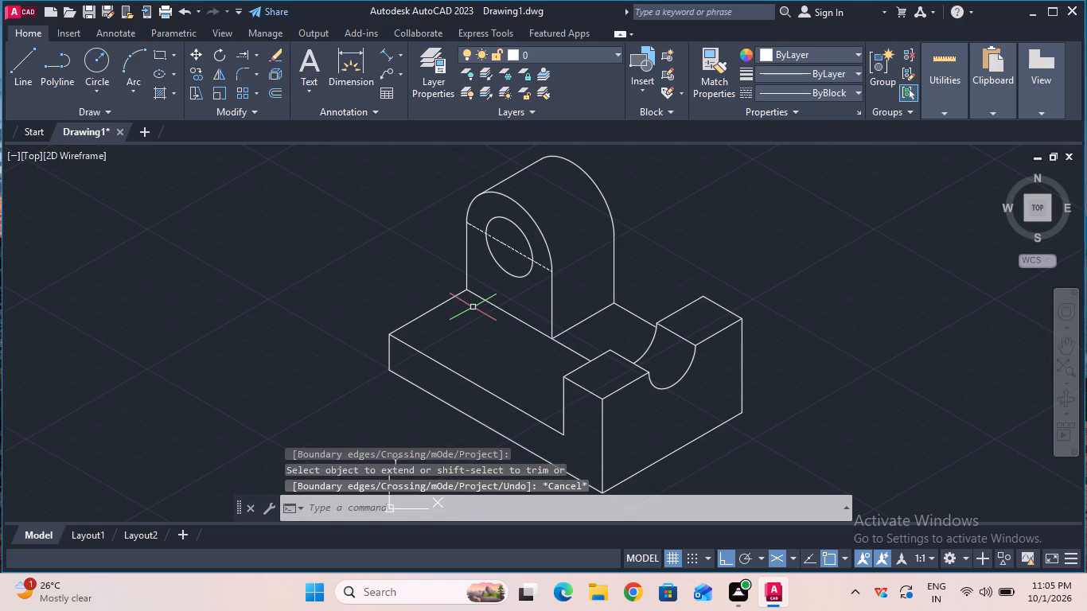
Fillet the upright's front vertical edge with the line running to the notched block, radius 6.
left_click(240, 79)
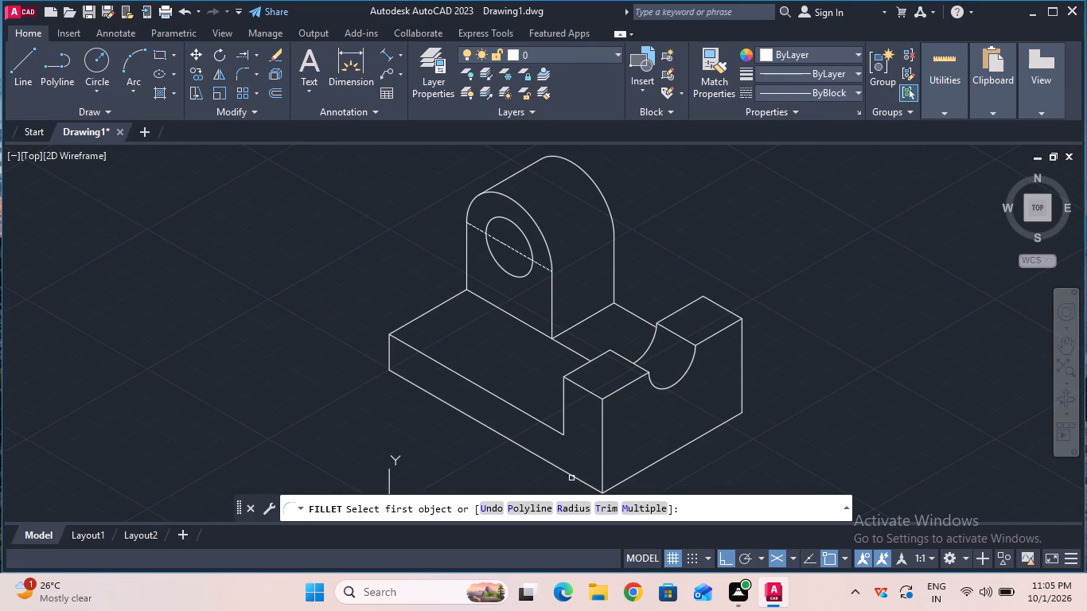
left_click(586, 508)
left_click(586, 504)
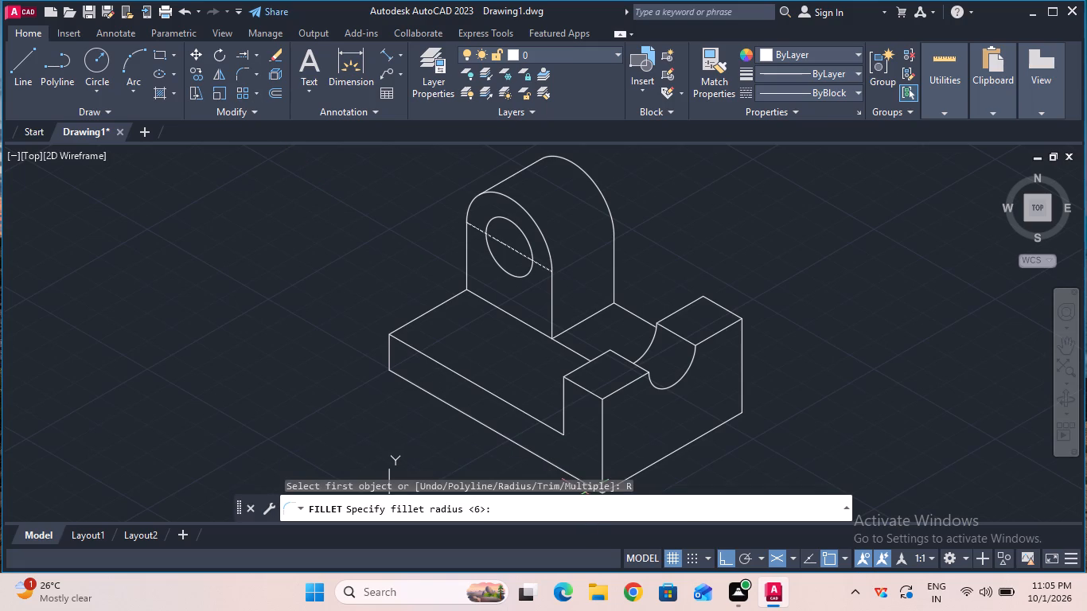
key("6")
key("Return")
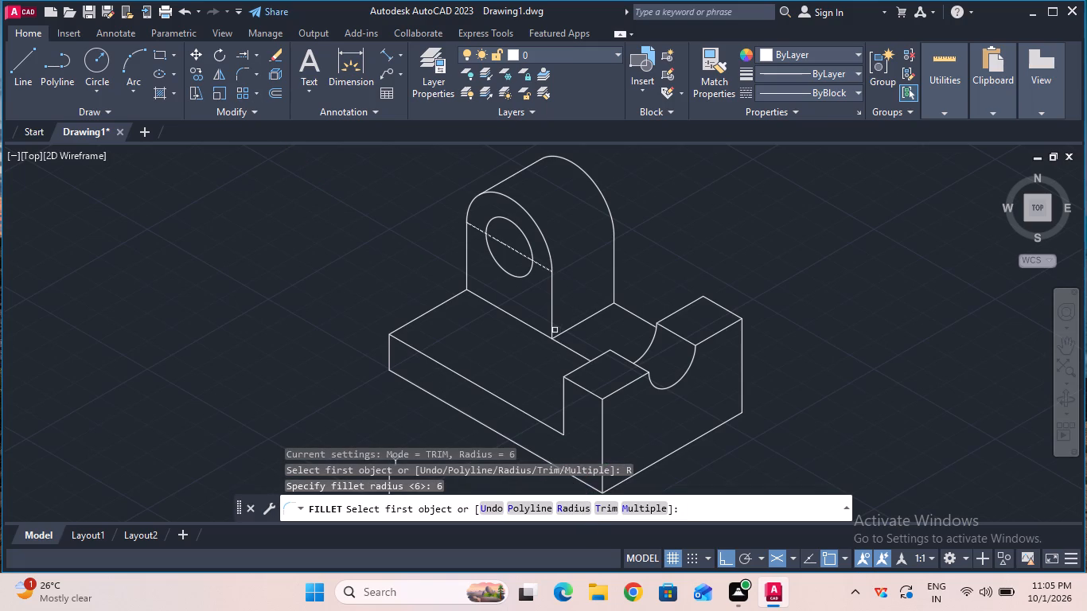
left_click(554, 329)
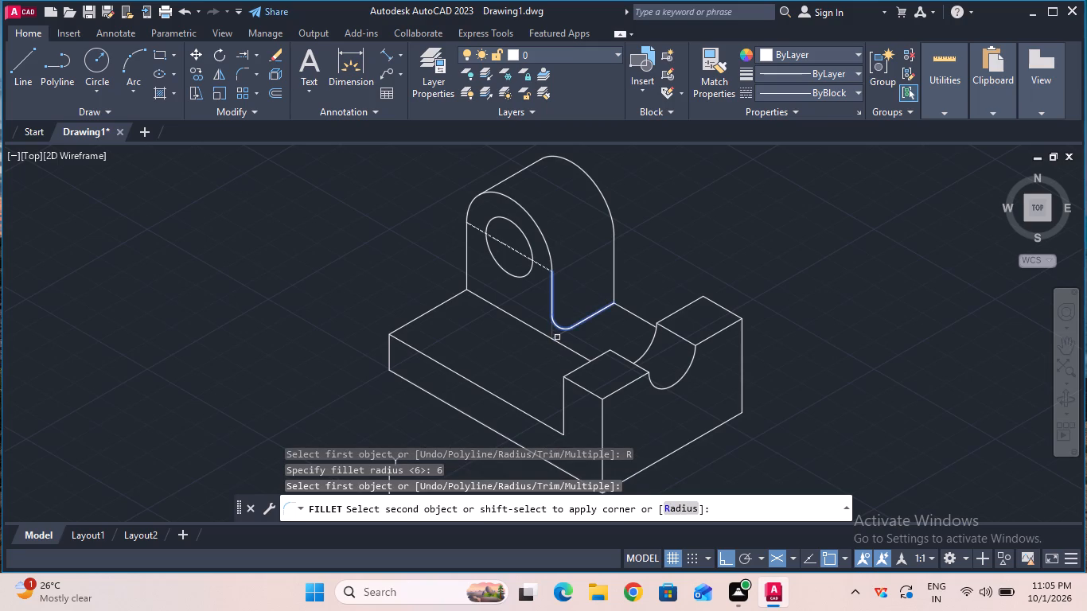
left_click(564, 348)
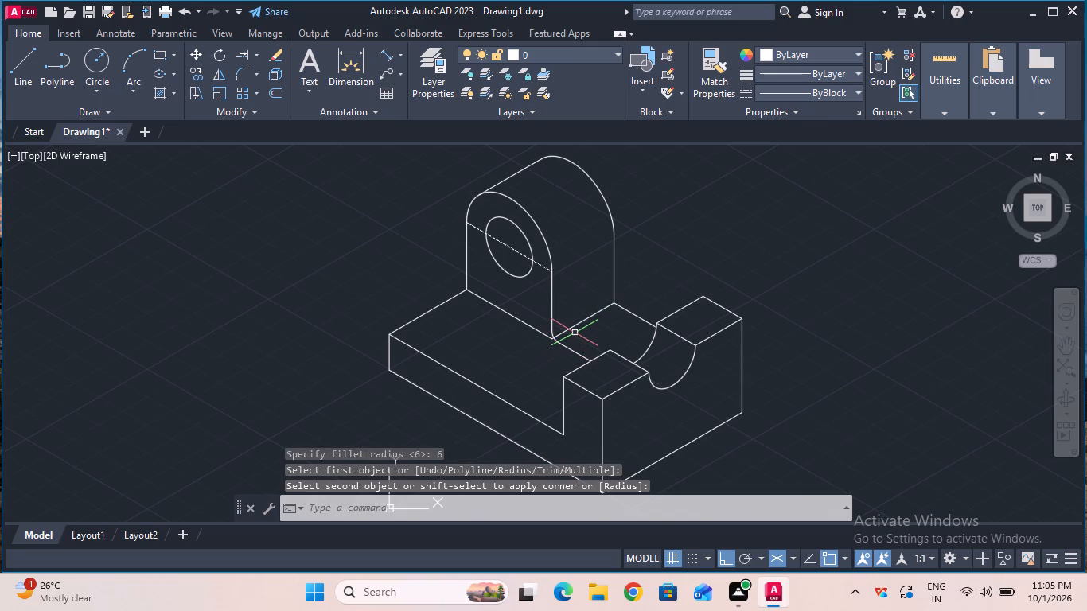
Fillet the upright's back vertical edge with the base's back top edge, using the same radius of 6.
left_click(242, 77)
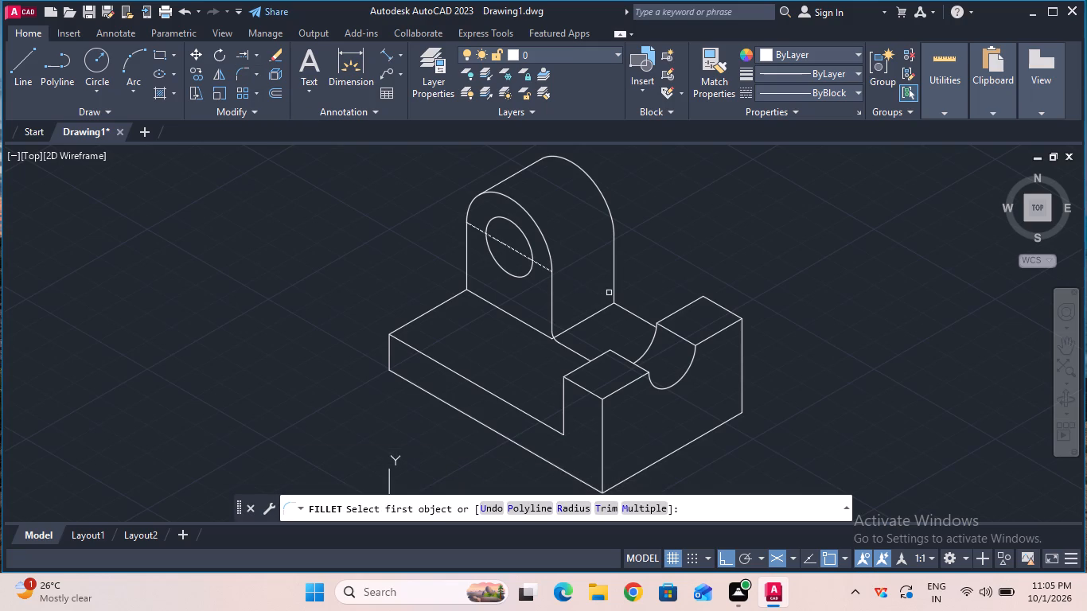
left_click(614, 294)
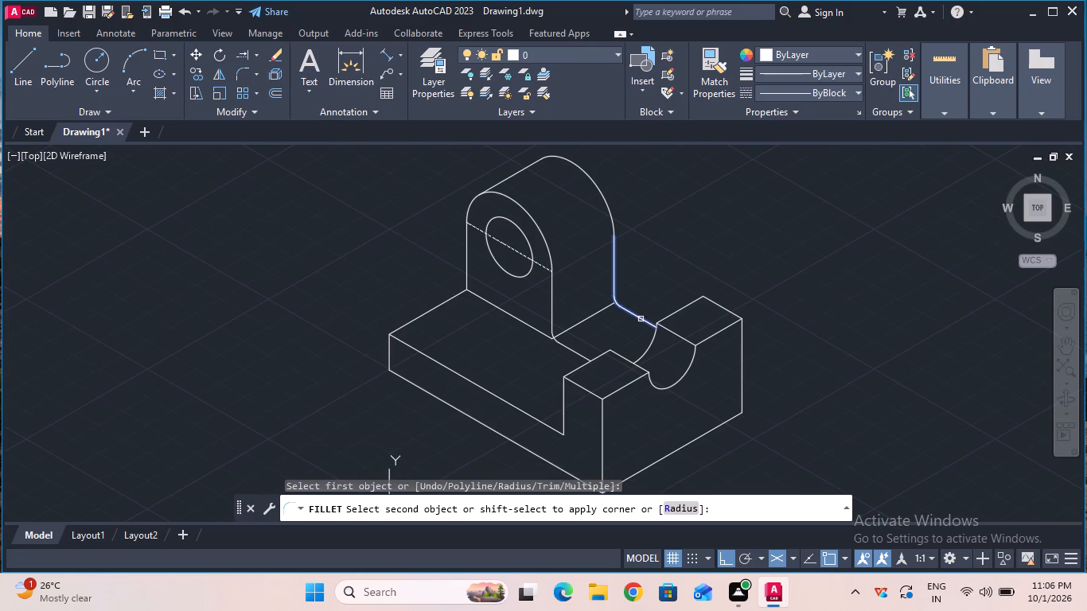
left_click(641, 318)
key("Escape")
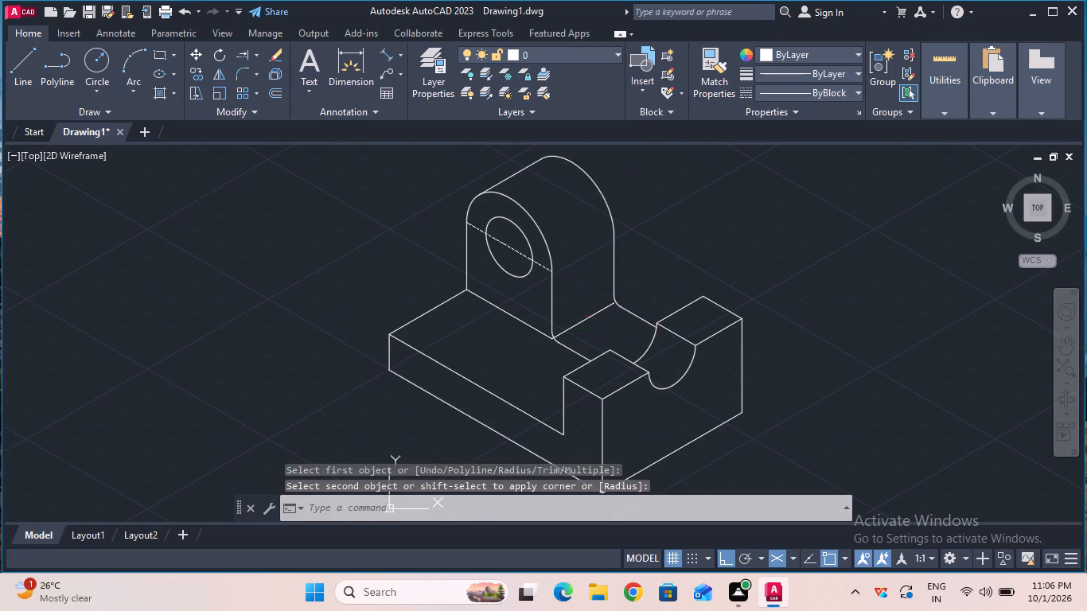
Trim away the upright's bottom side edge and the line between the front fillet and the notched block.
scroll(593, 321, "up", 1, "ctrl")
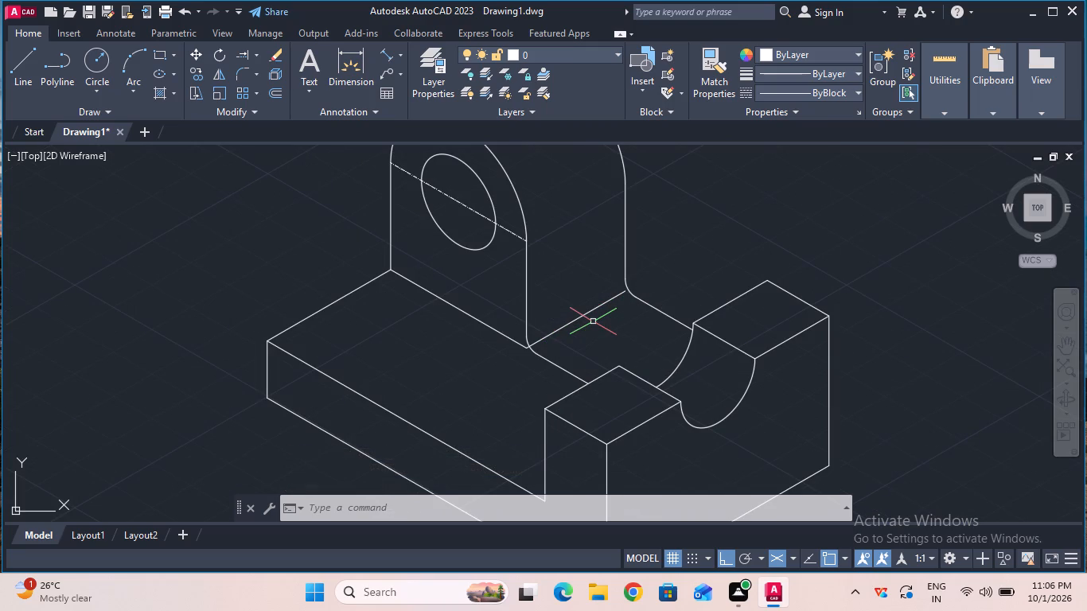
left_click(254, 60)
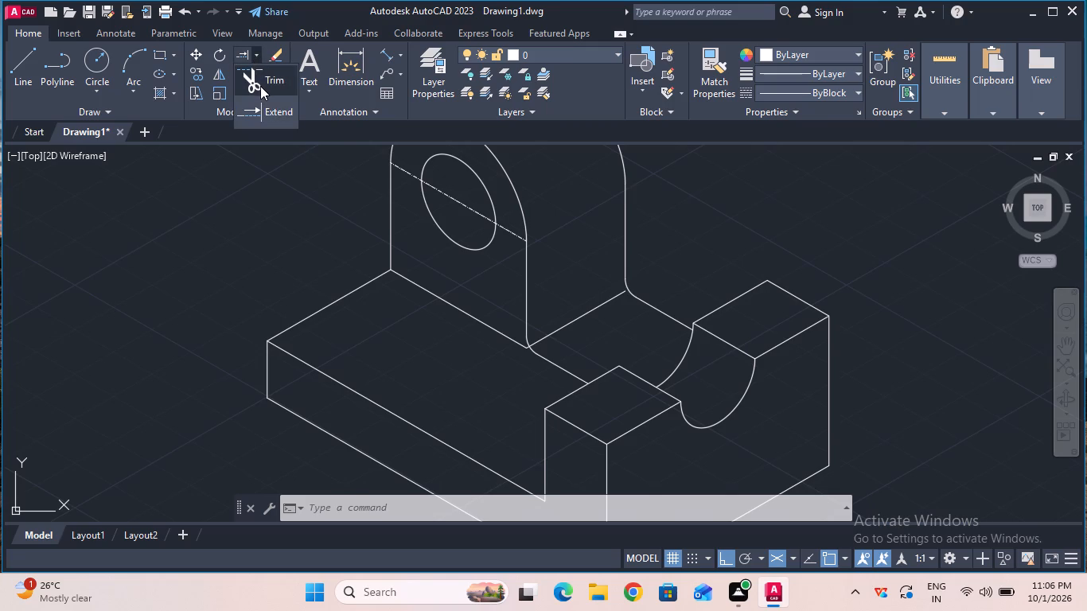
left_click(260, 84)
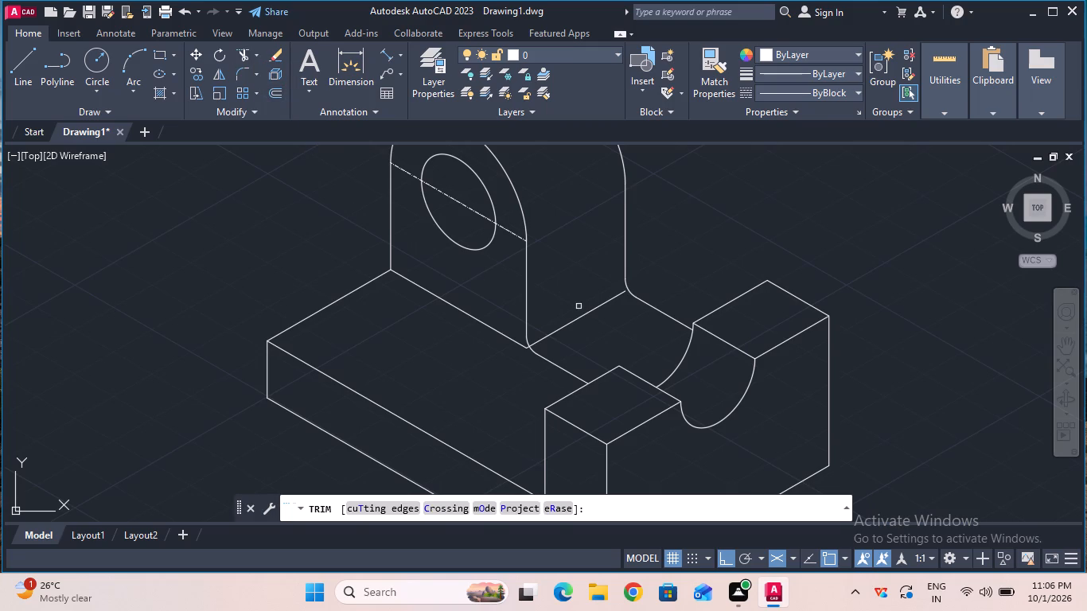
left_click(585, 317)
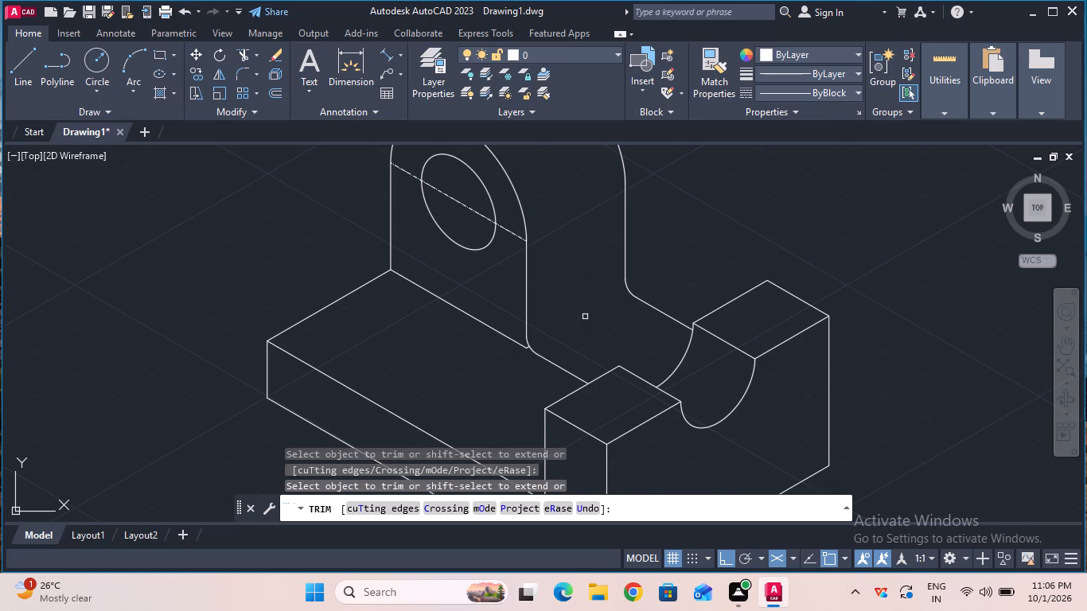
left_click(558, 368)
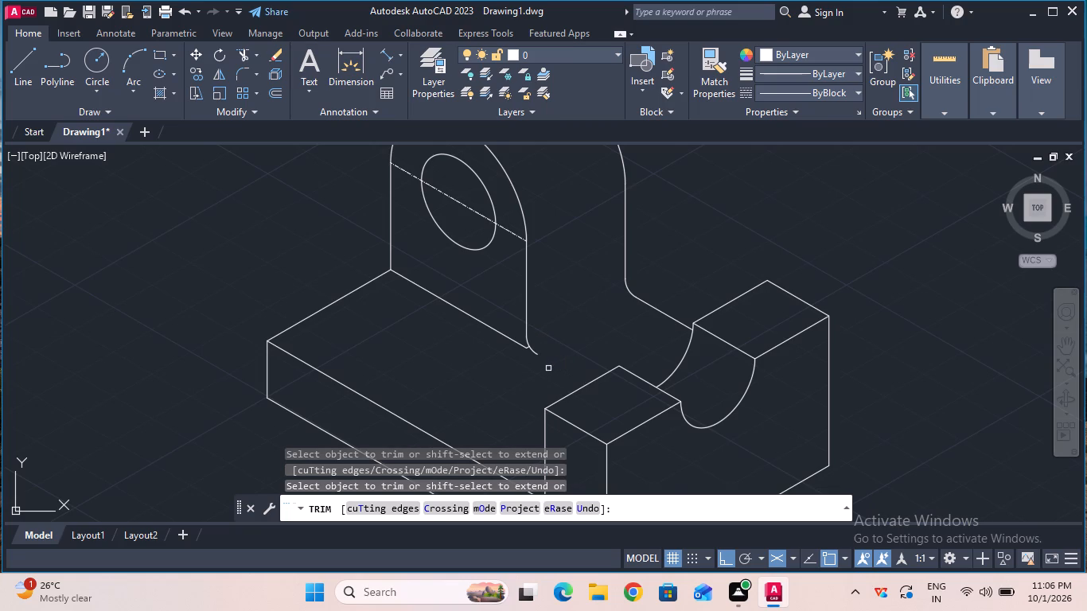
scroll(548, 368, "up", 2, "ctrl")
key("Escape")
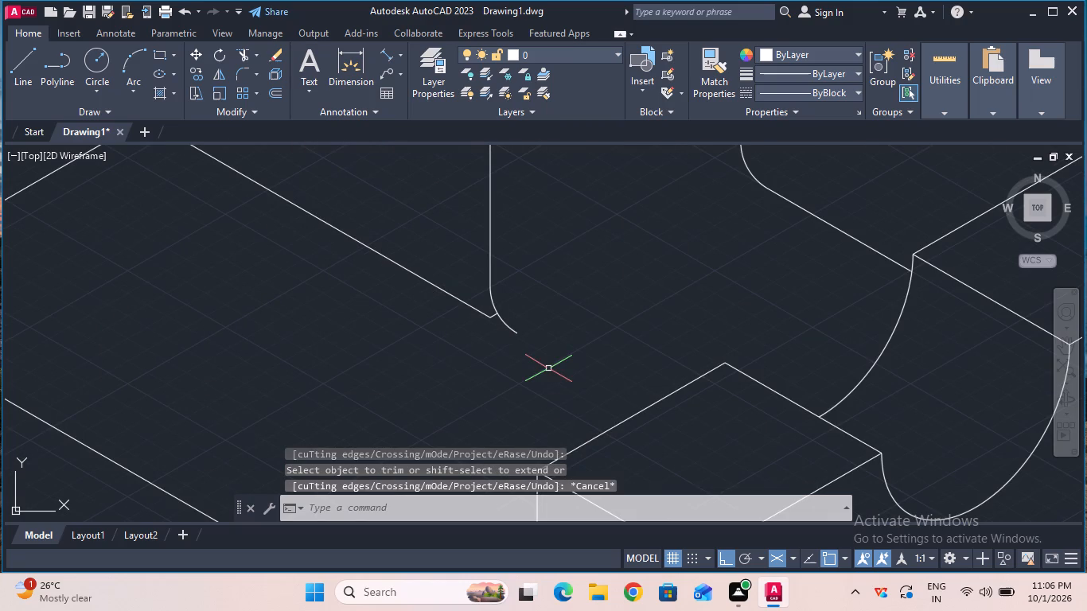
Draw a short line from the upright front face's lower corner to the lower end of the front fillet.
left_click(18, 71)
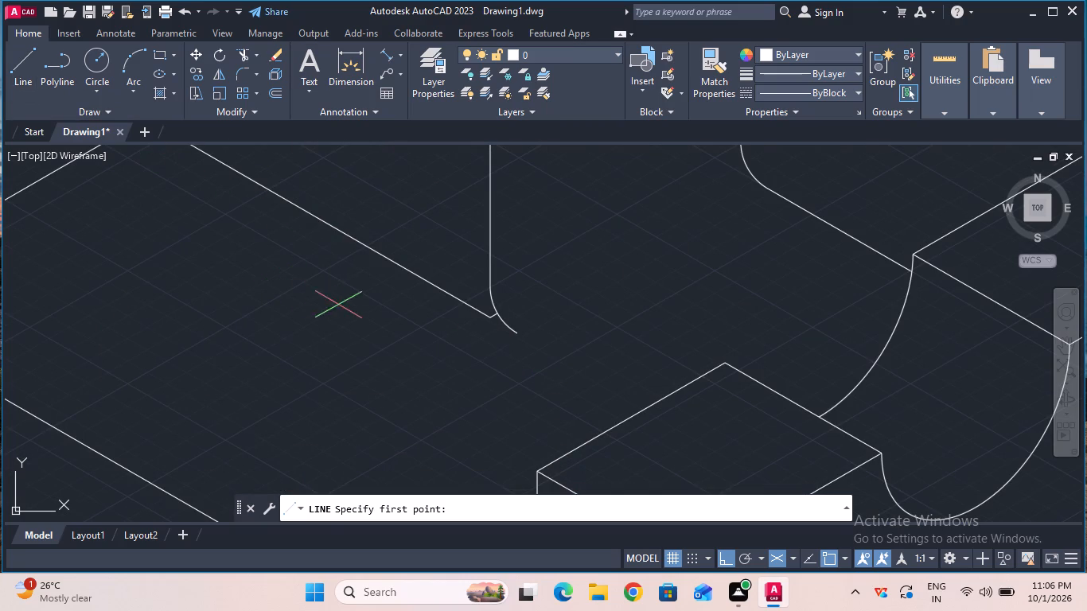
left_click(490, 322)
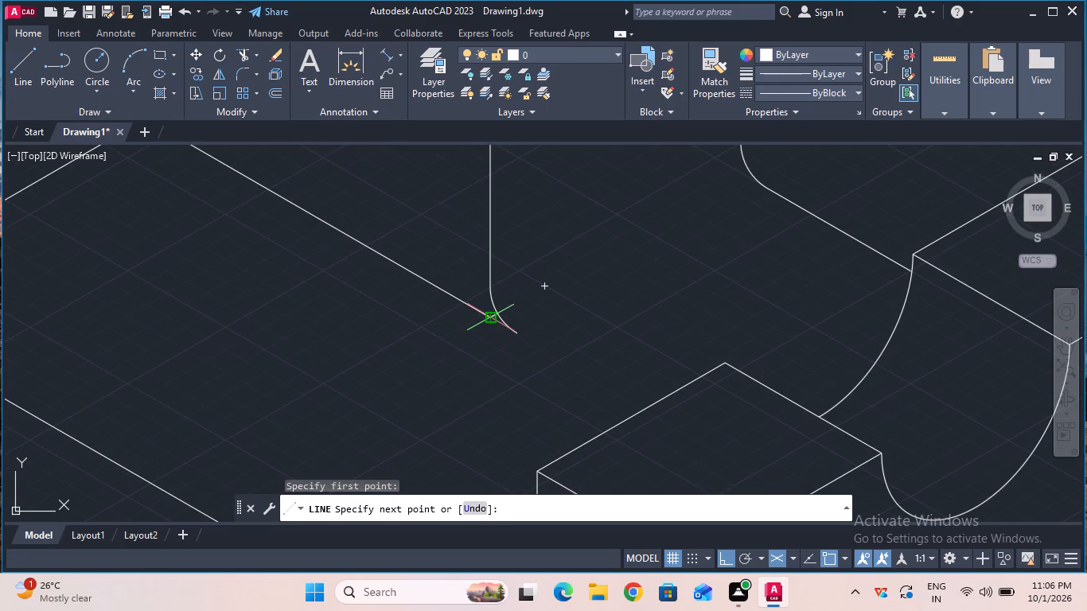
left_click(508, 327)
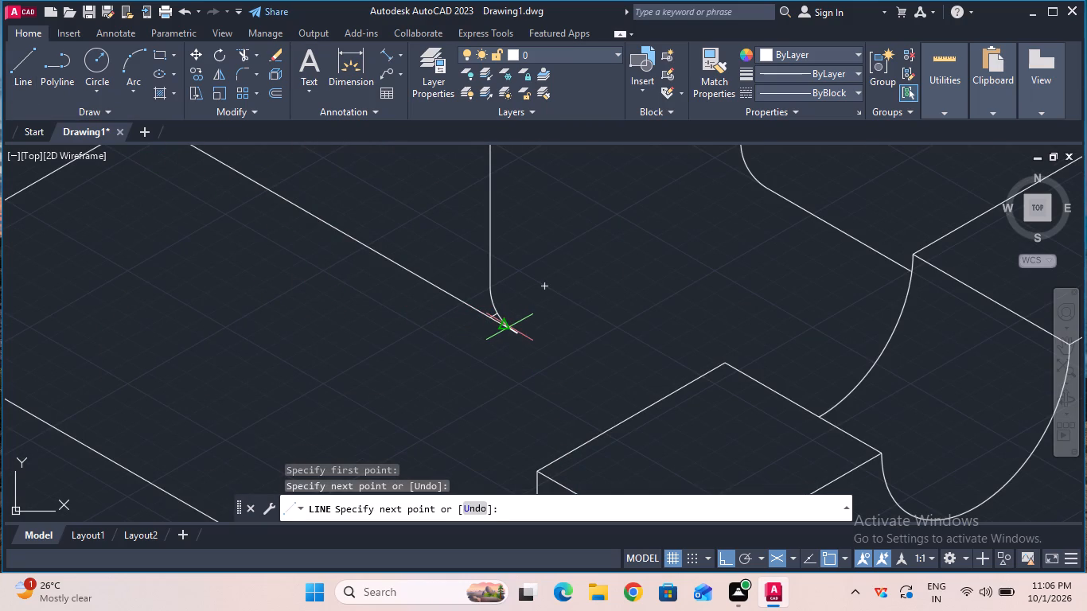
key("Escape")
Trim the leftover stub of the bottom side edge between the short line and the front fillet.
scroll(489, 310, "up", 2, "ctrl")
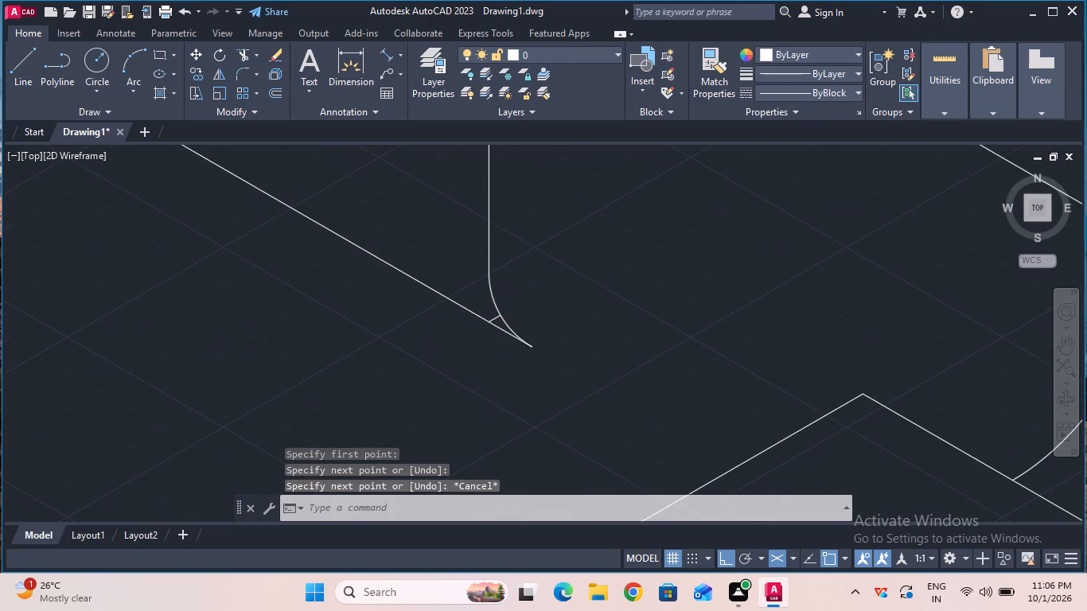
left_click(240, 59)
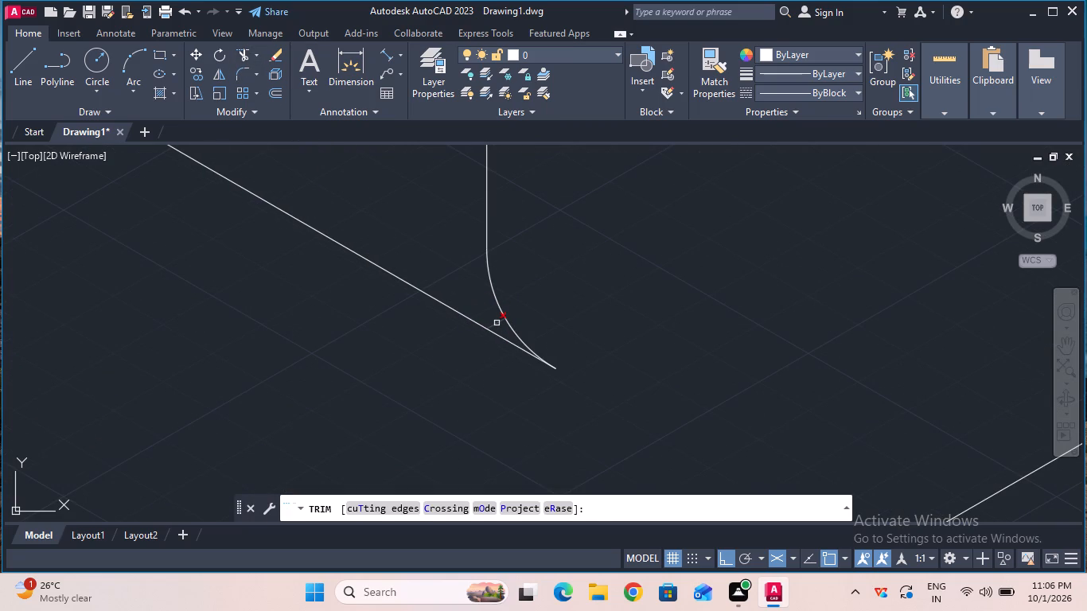
left_click(497, 323)
scroll(497, 323, "down", 5, "ctrl")
scroll(497, 323, "right", 1)
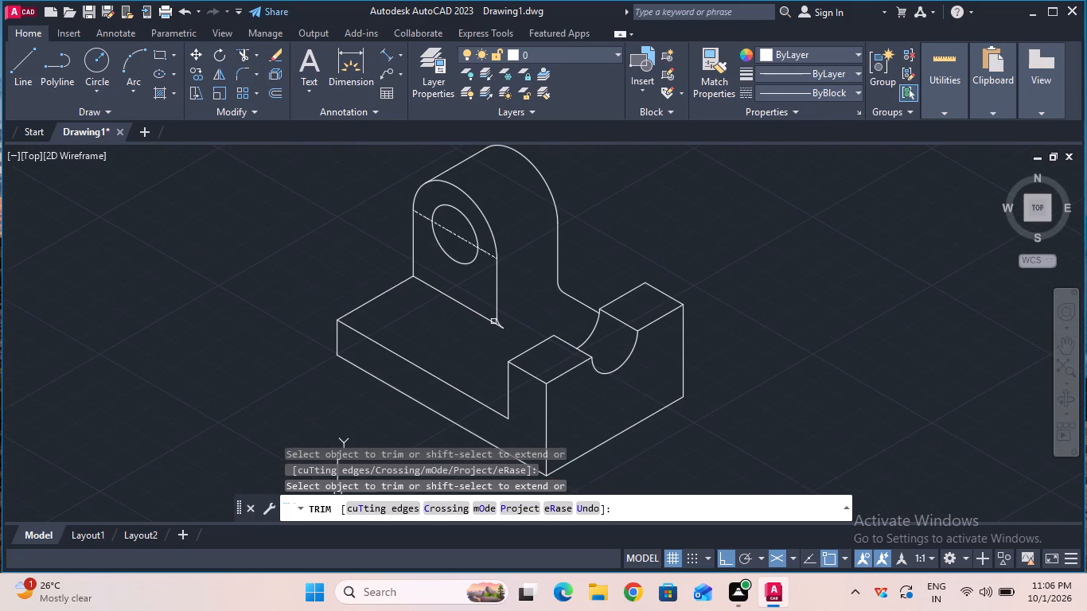
key("Escape")
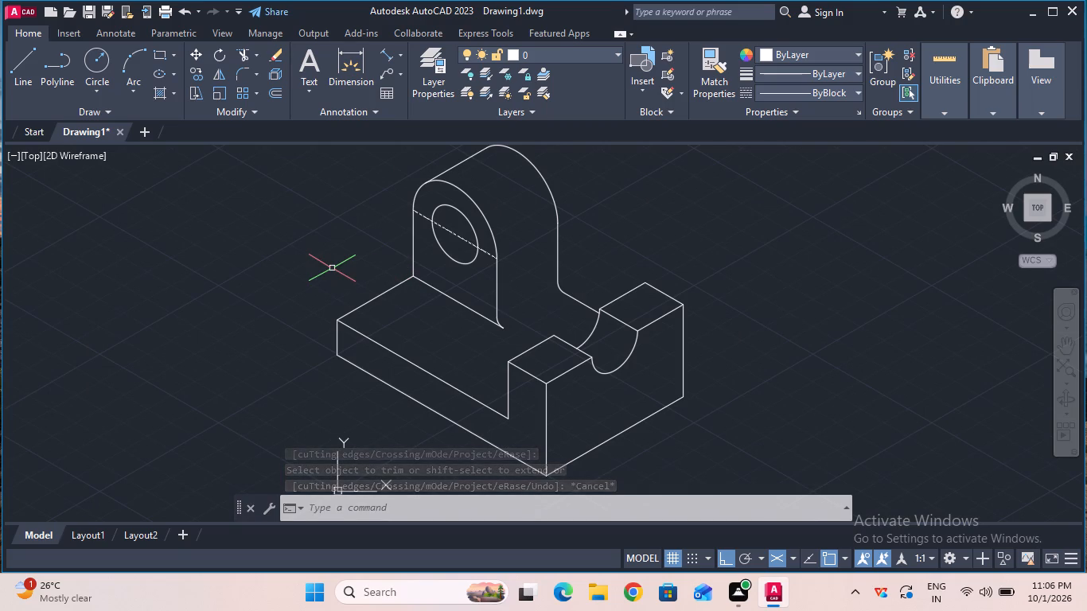
Place an aligned dimension of 20 along the notched block's bottom end edge, starting from its near lower corner.
scroll(332, 268, "up", 1)
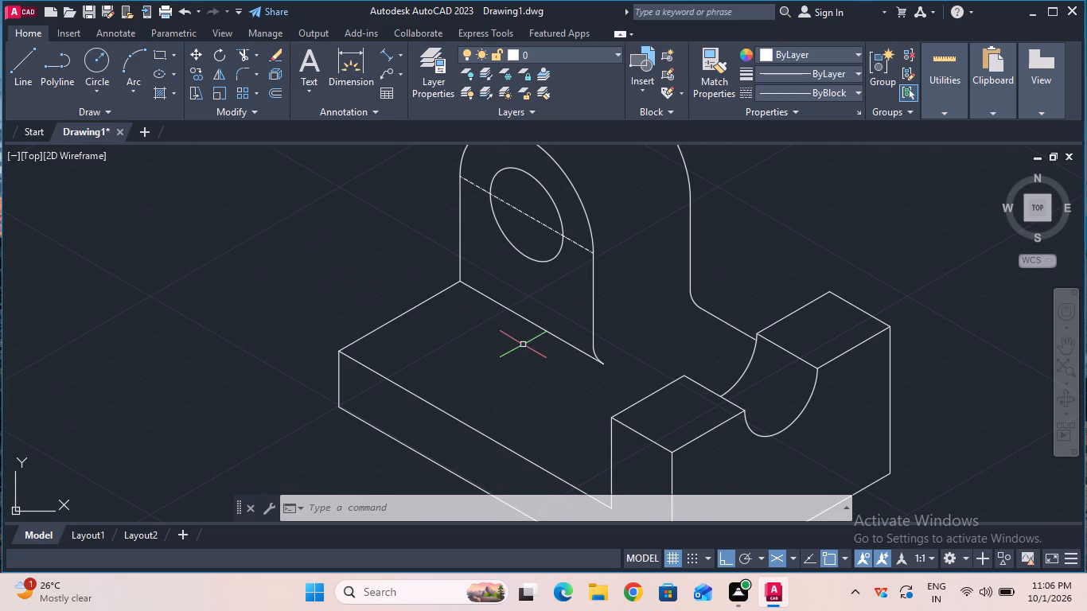
scroll(528, 348, "down", 1, "ctrl")
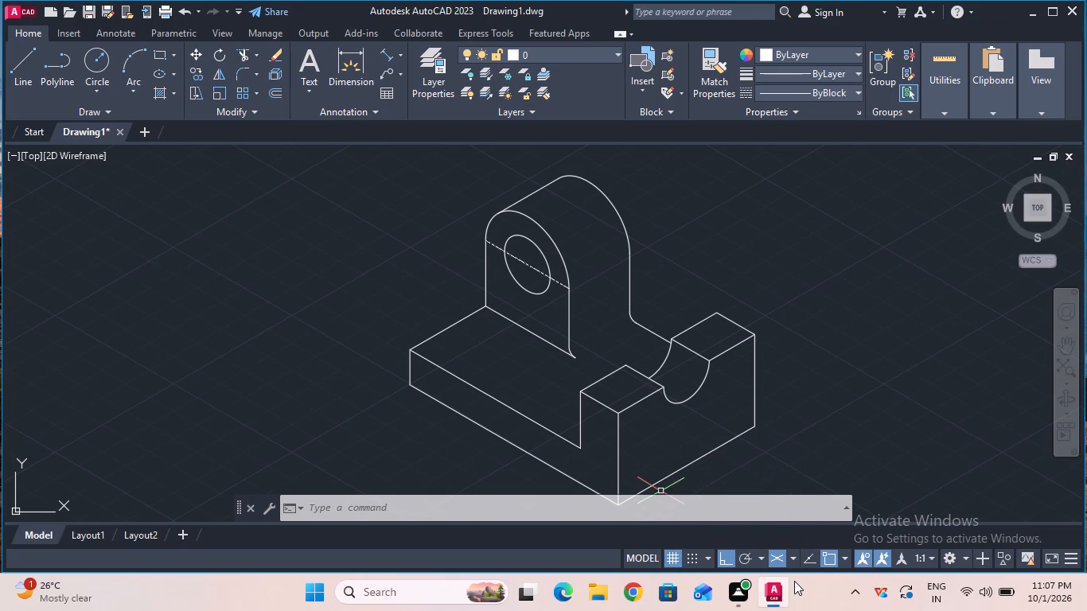
scroll(634, 430, "down", 1, "ctrl")
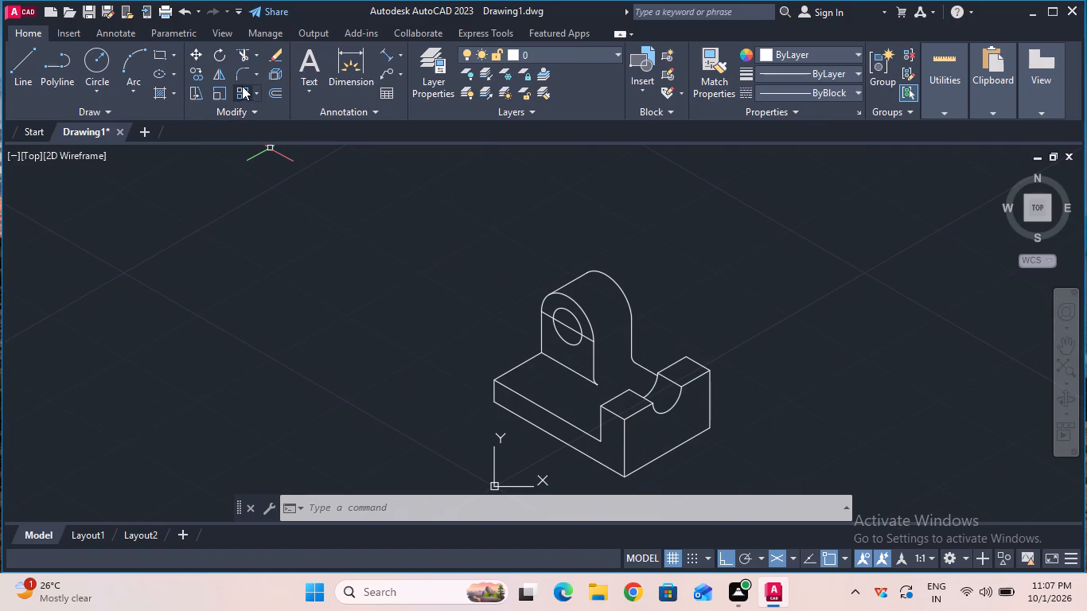
left_click(384, 56)
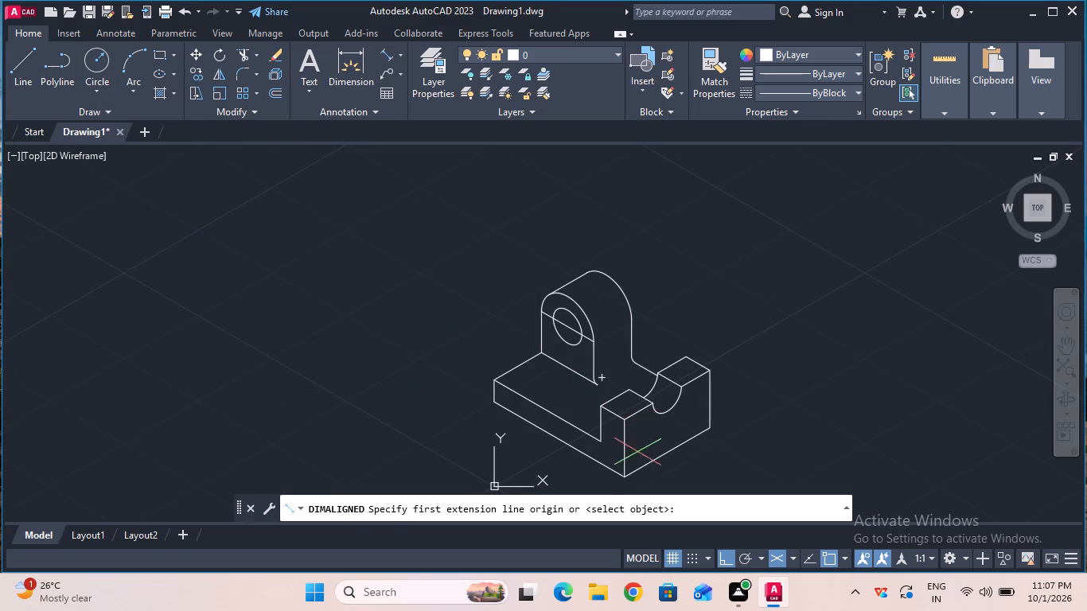
left_click(630, 474)
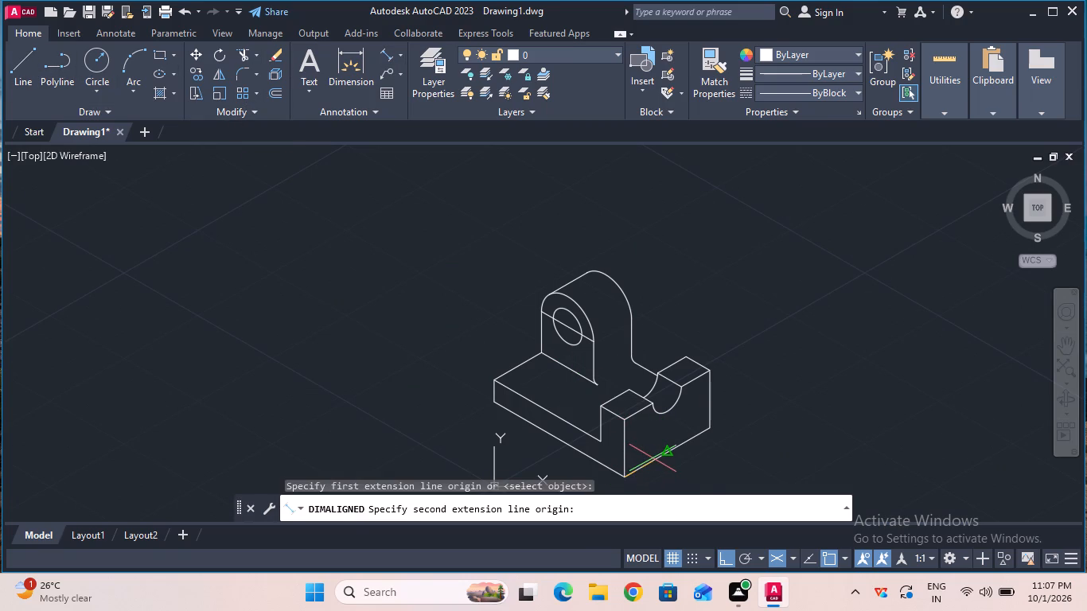
type("20")
key("Return")
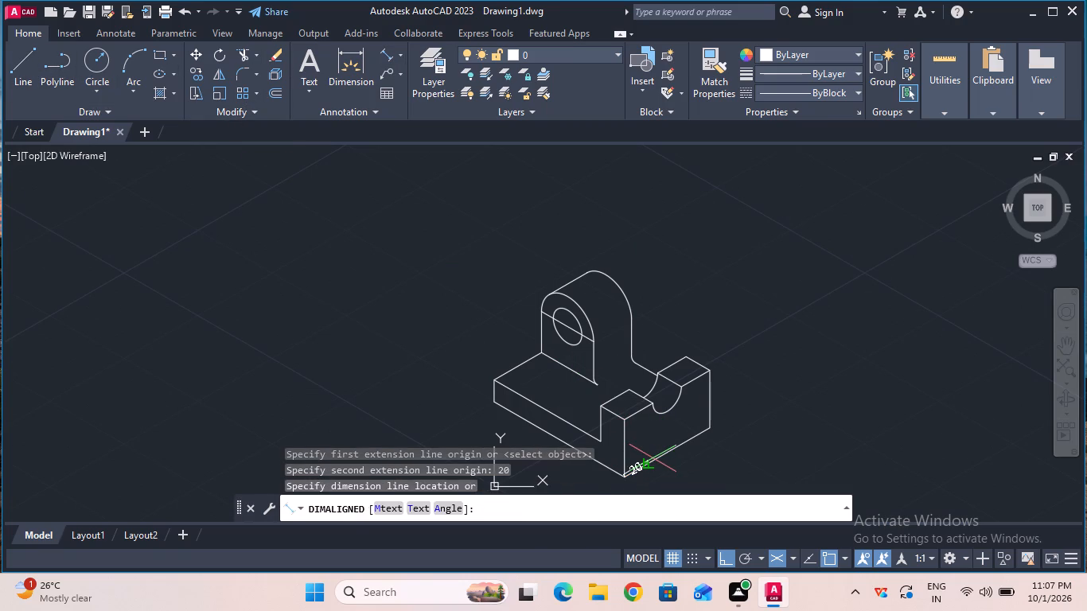
left_click(668, 471)
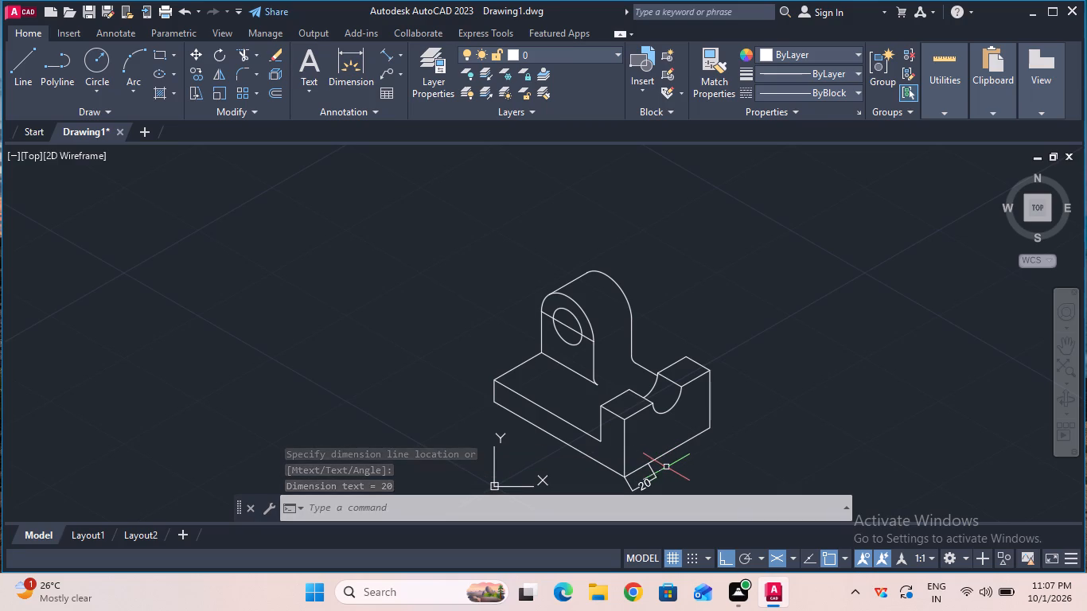
Place an aligned dimension of 20 along the notched block's bottom end edge, starting from its far lower corner.
left_click(1056, 346)
left_click_drag(625, 436, 628, 388)
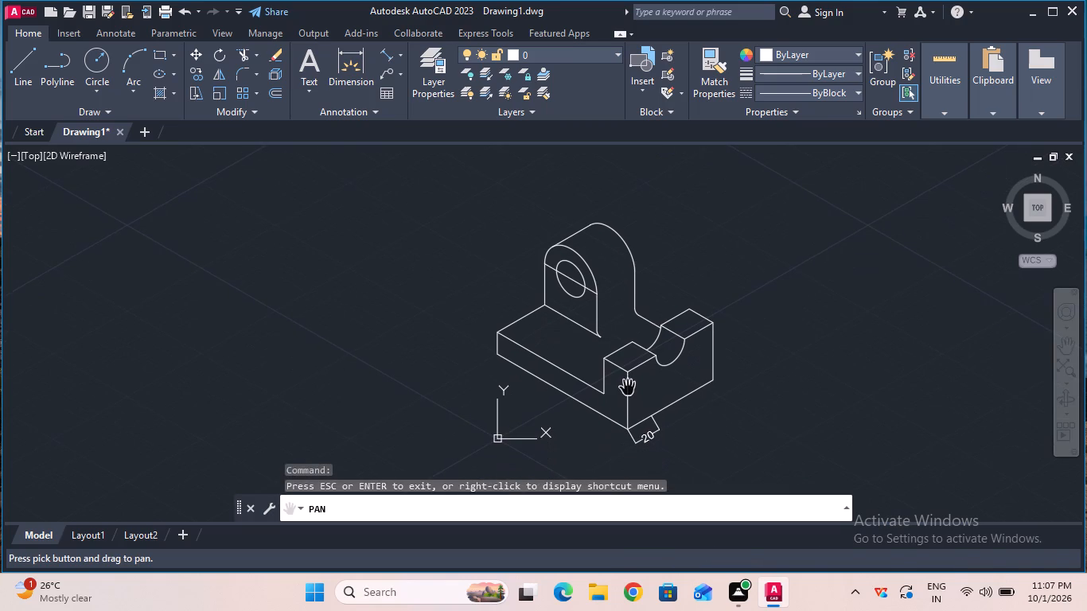
key("Escape")
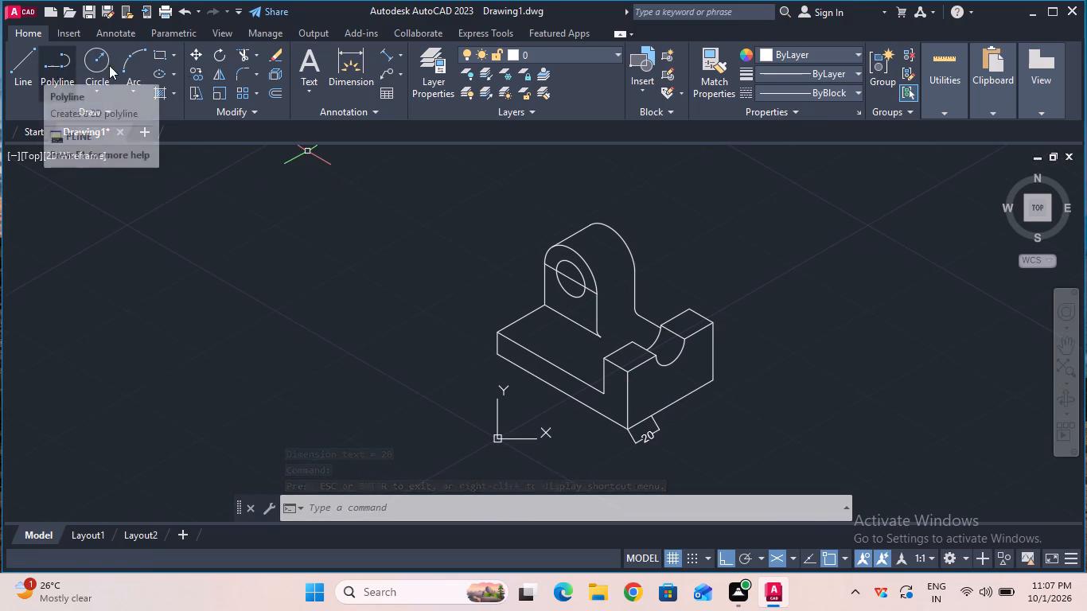
left_click(383, 56)
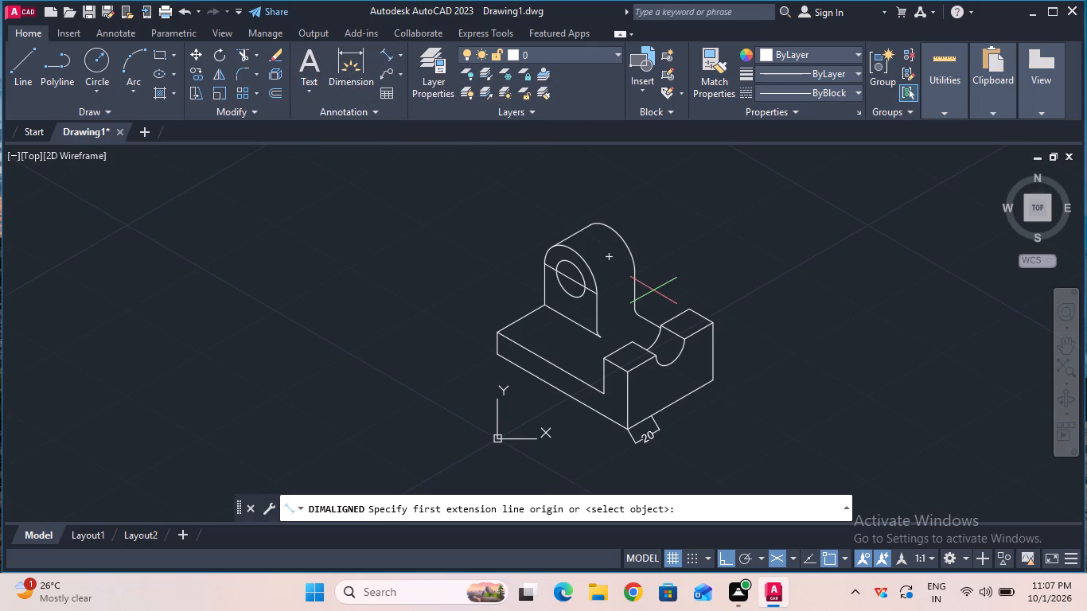
left_click(711, 381)
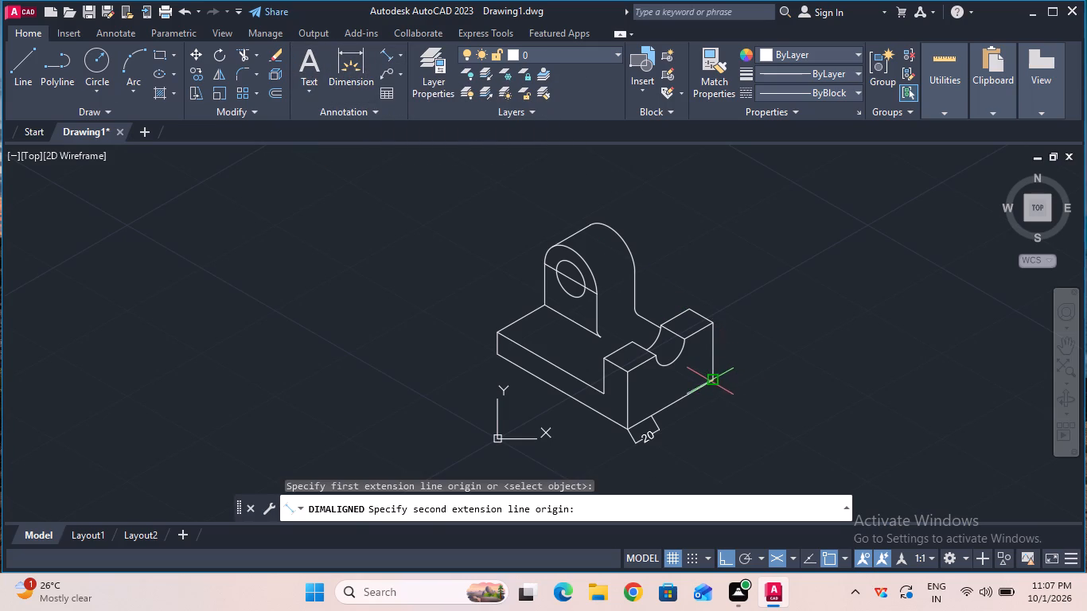
key("2")
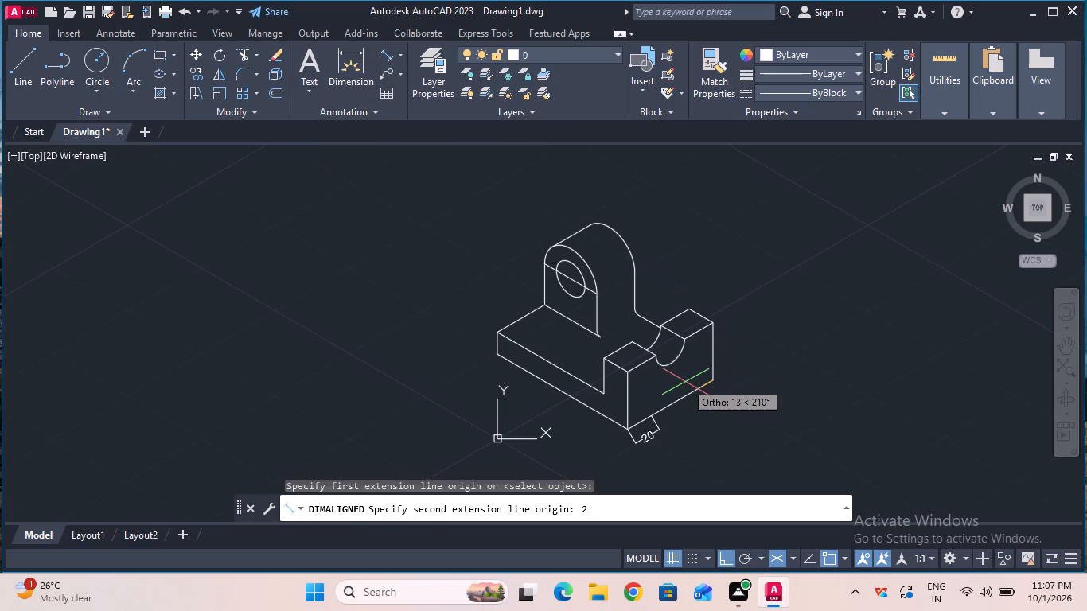
key("0")
key("Return")
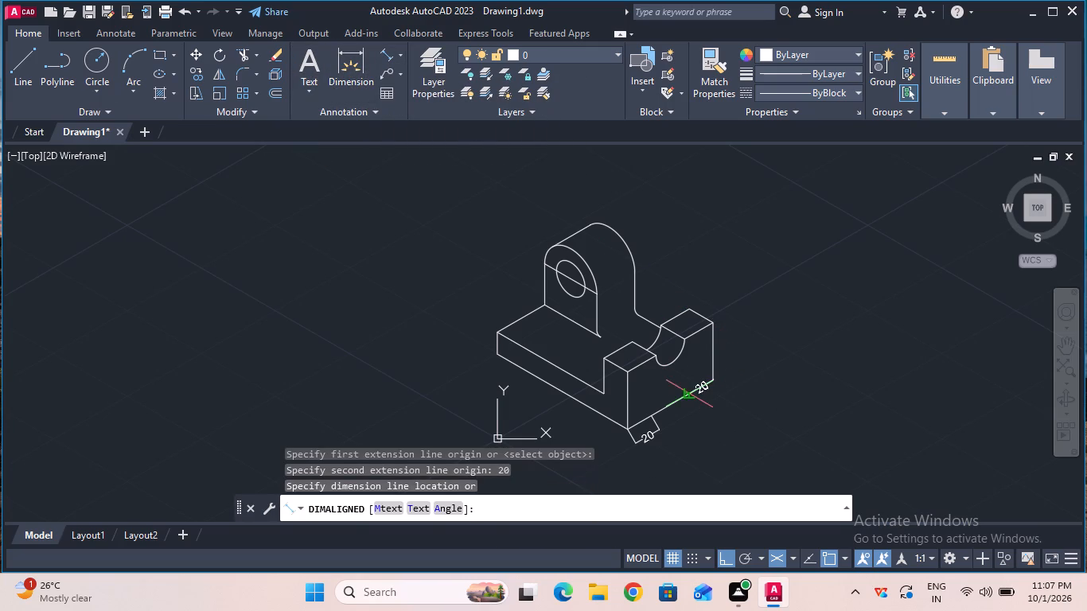
left_click(703, 412)
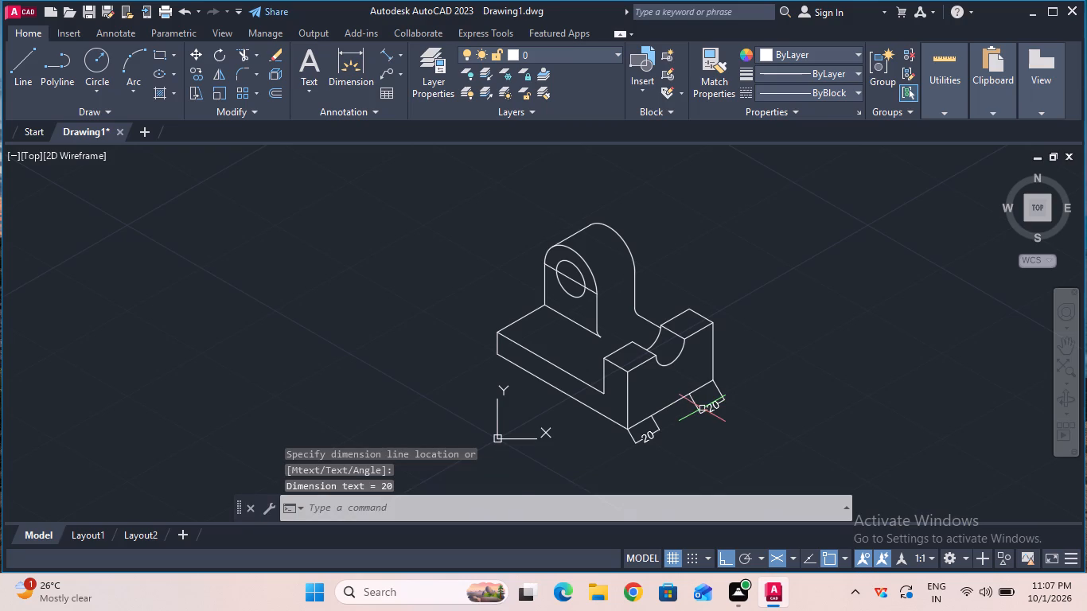
Draw a short marker line along the inner extension line of each 20 dimension, ending on the block's bottom end edge.
scroll(701, 407, "up", 2, "ctrl")
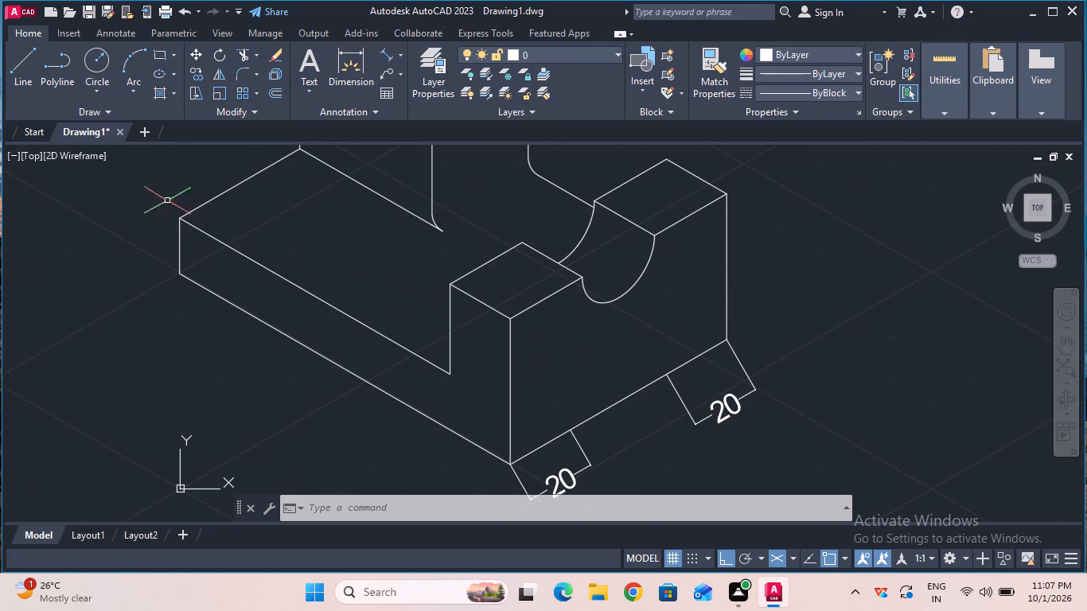
left_click(24, 92)
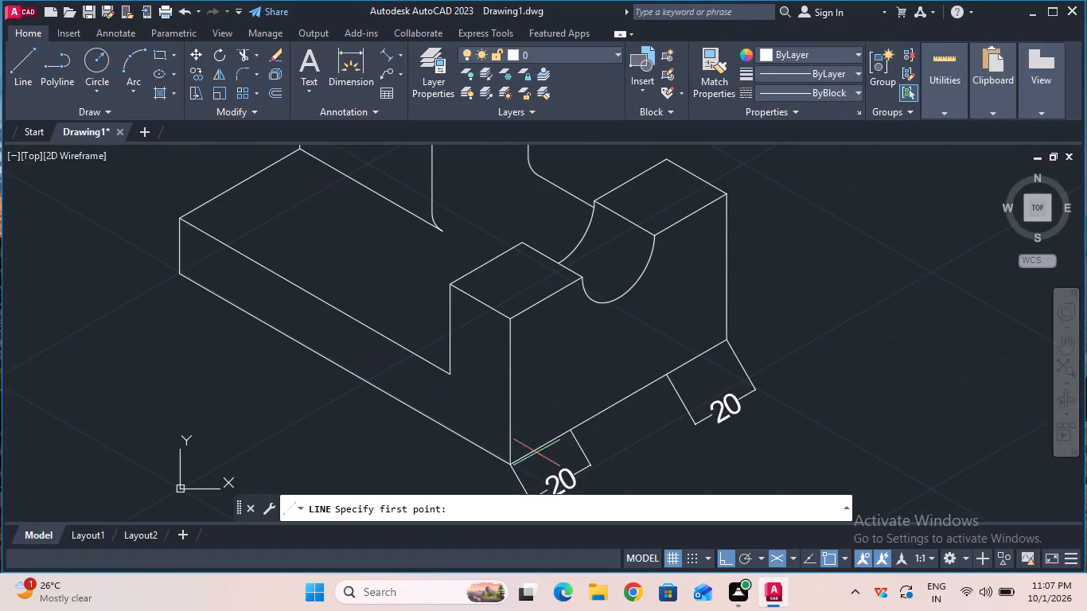
left_click(579, 453)
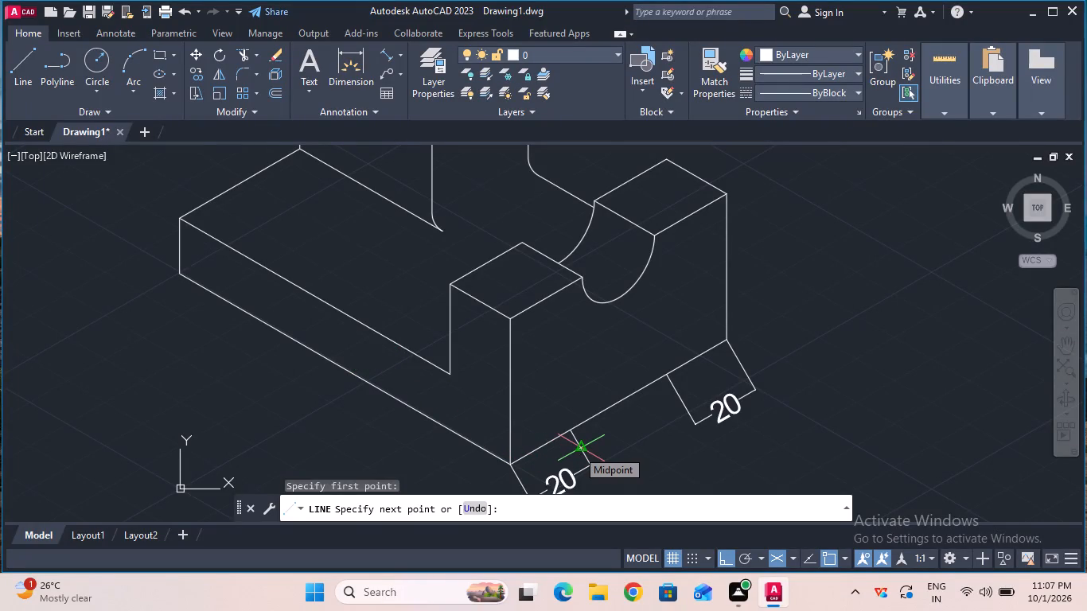
key("F8")
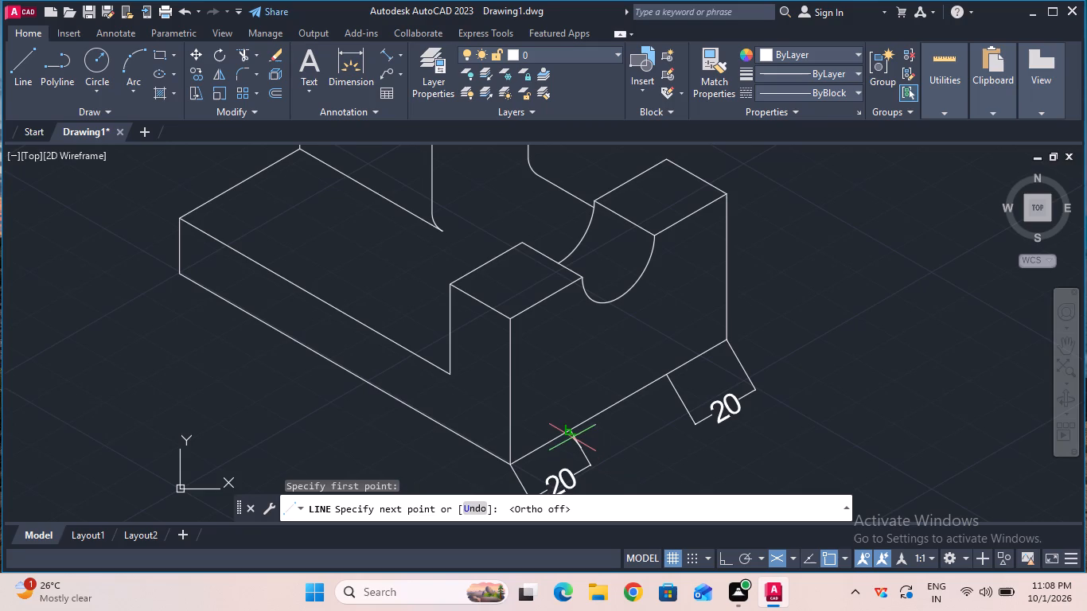
left_click(571, 433)
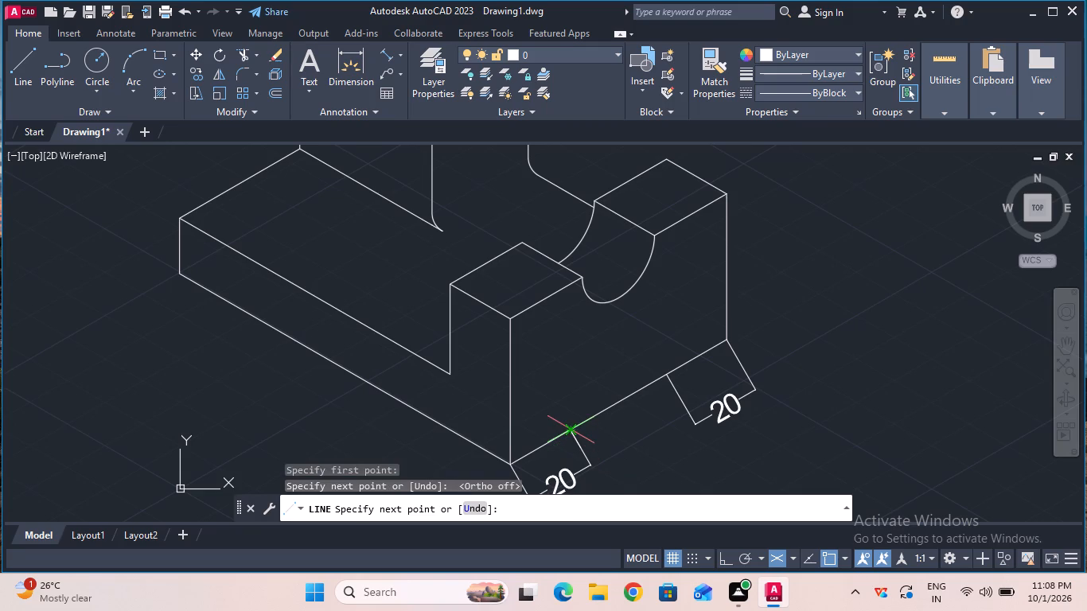
key("Escape")
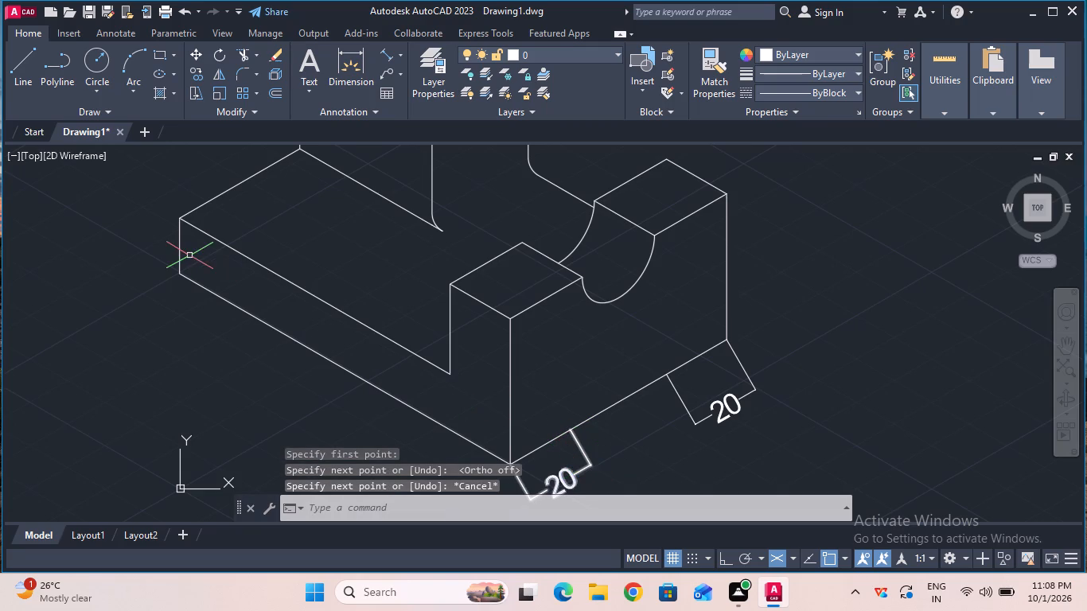
left_click(29, 97)
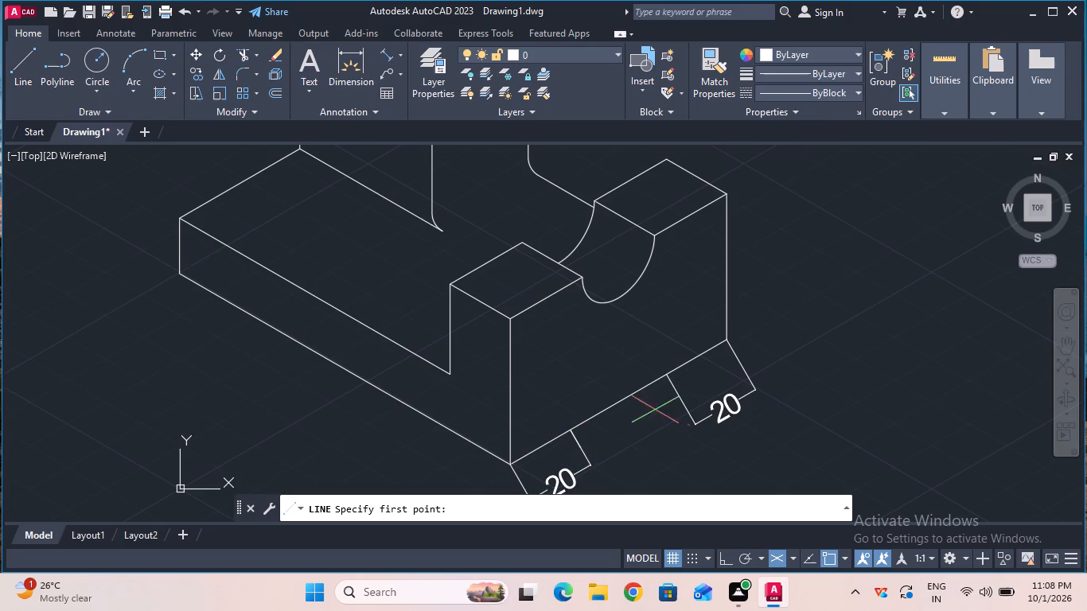
left_click(685, 402)
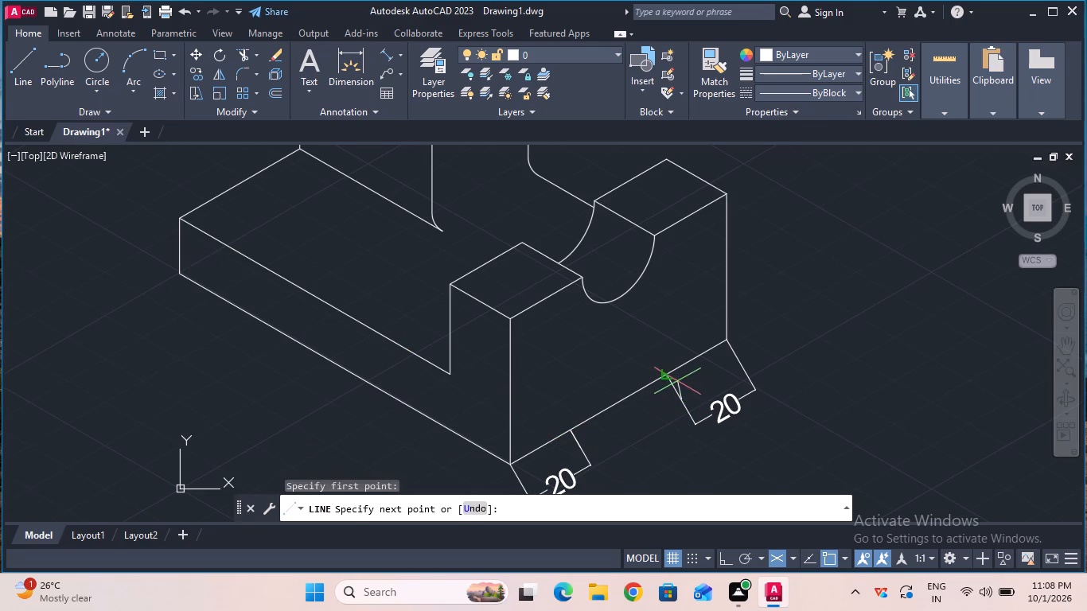
left_click(670, 377)
key("Escape")
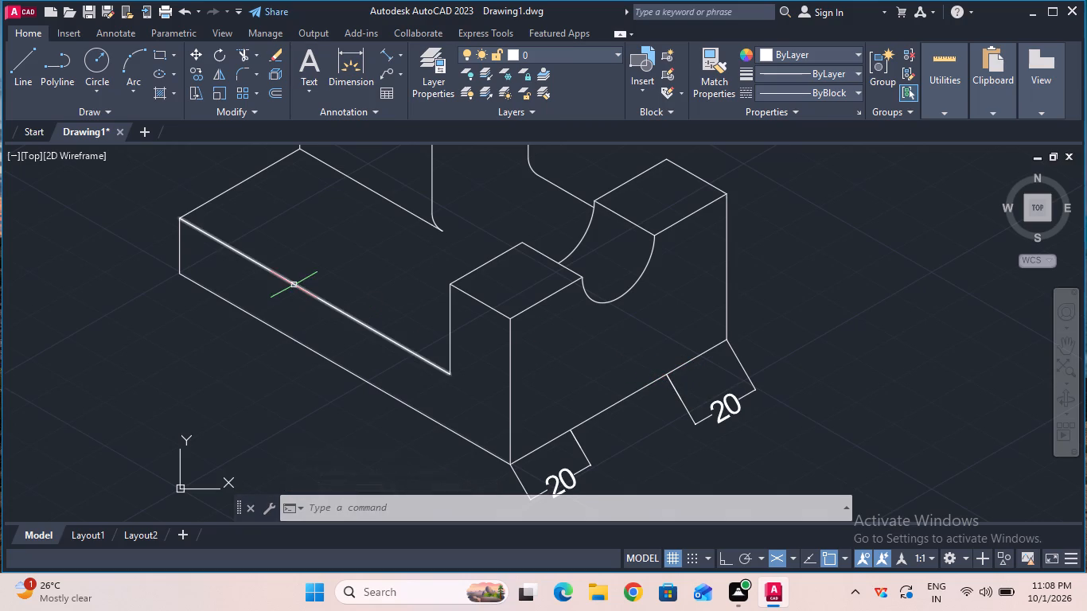
Draw the slot outline on the block's end face: 14 up from the near marker, 32 across, and back down to the bottom edge.
left_click(19, 63)
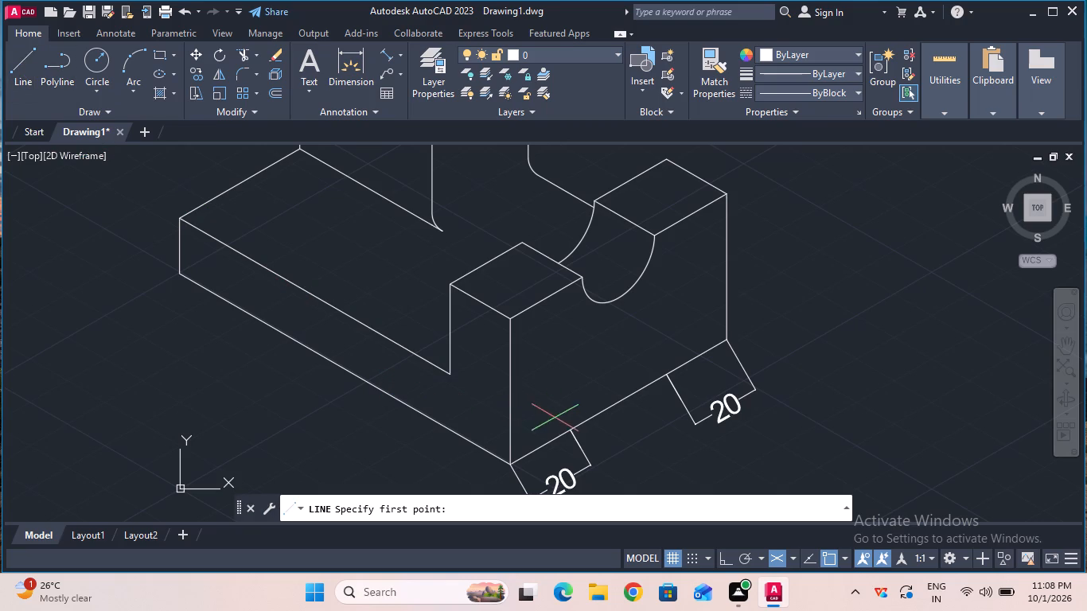
left_click(570, 428)
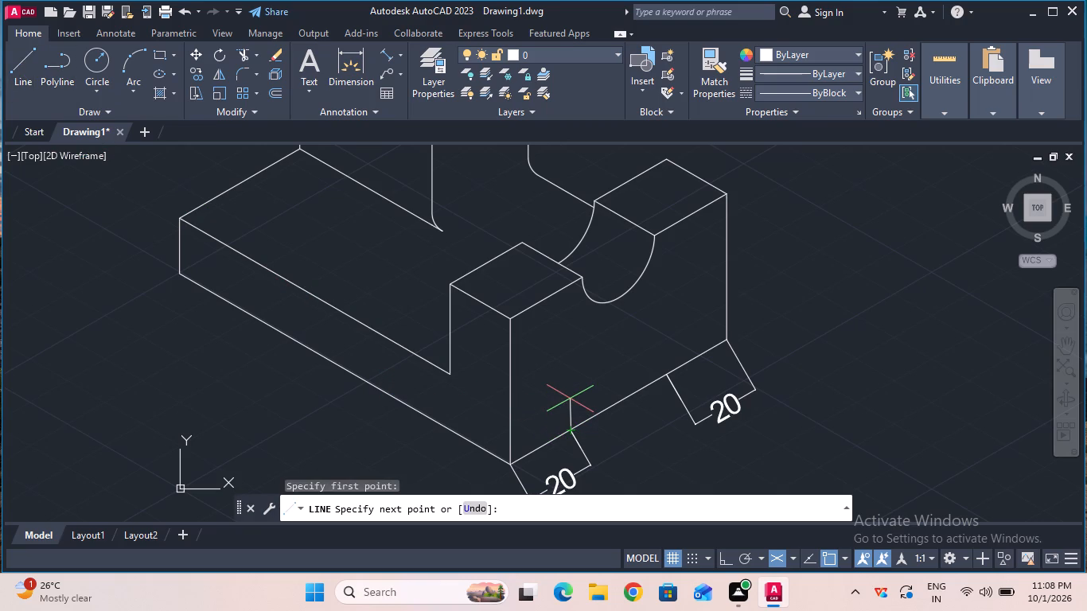
key("F8")
key("F6")
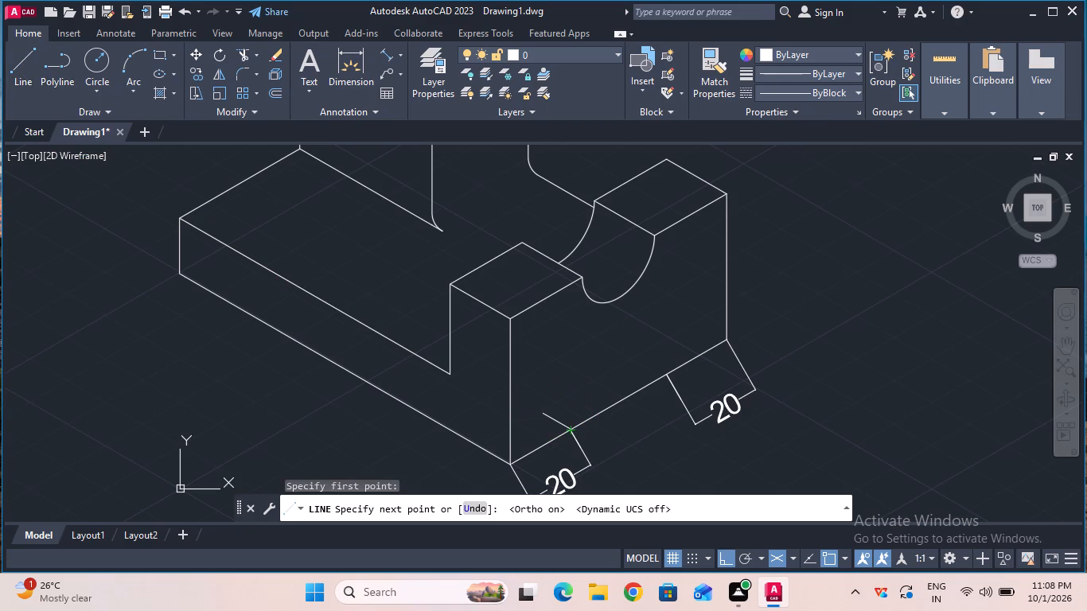
key("F6")
key("F5")
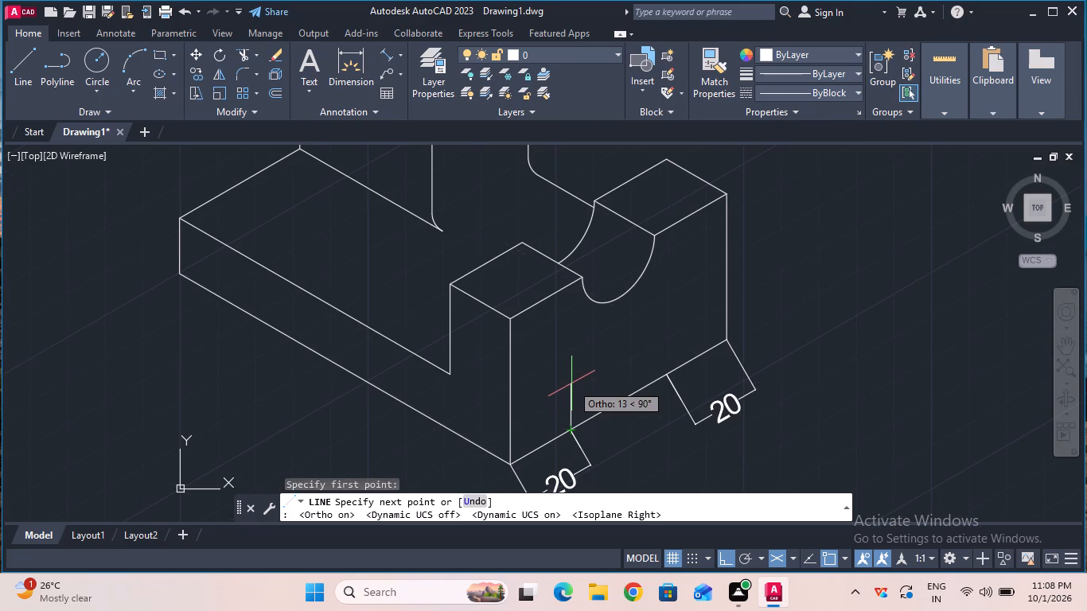
type("14")
key("Return")
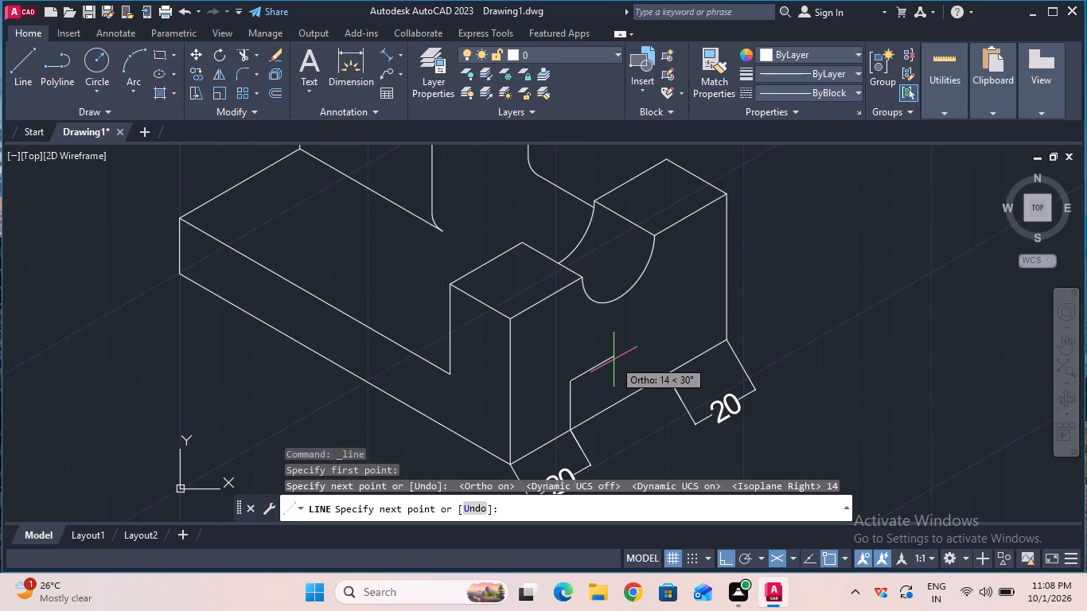
type("32")
key("Return")
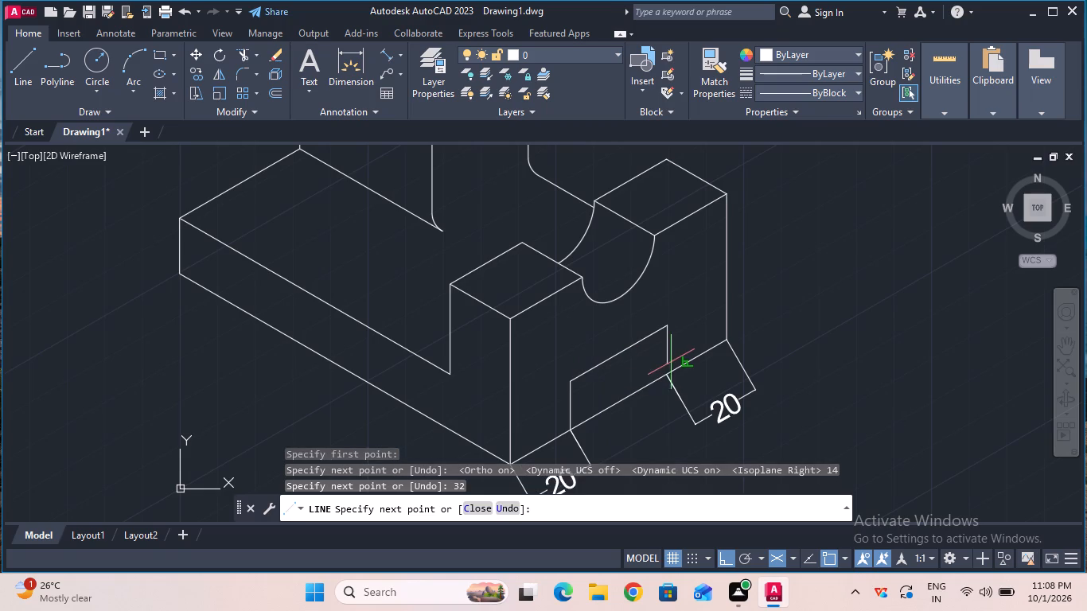
left_click(669, 369)
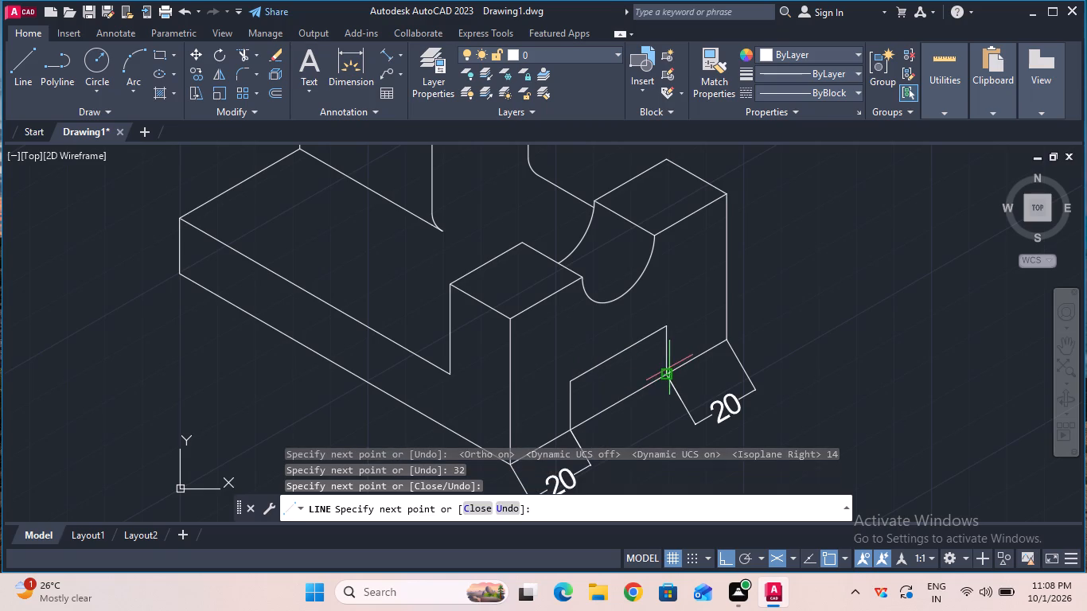
key("Escape")
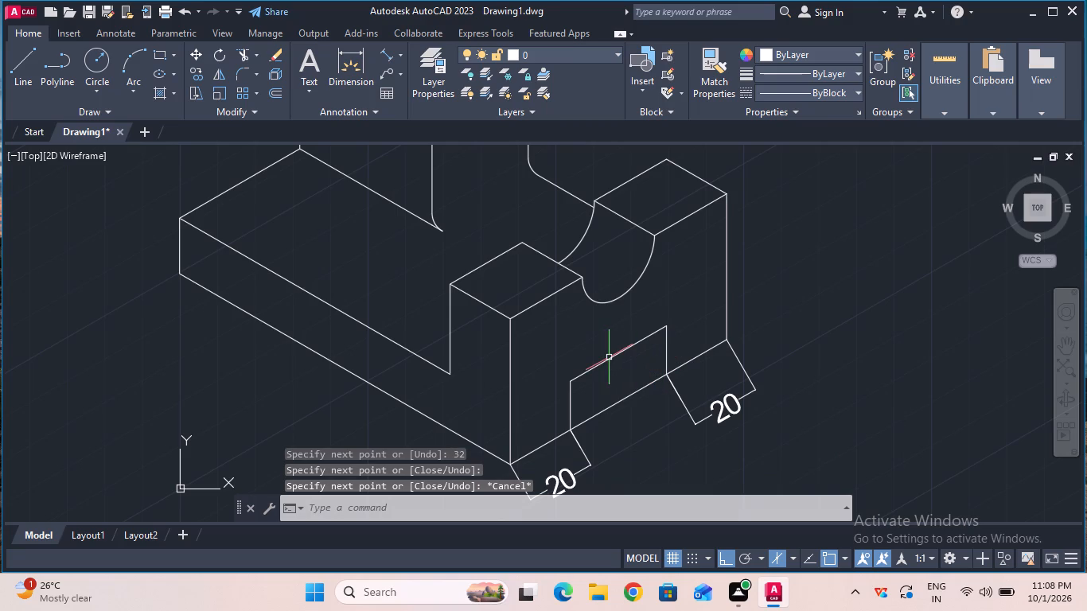
Erase both 20 dimensions below the block's bottom end edge.
left_click(276, 59)
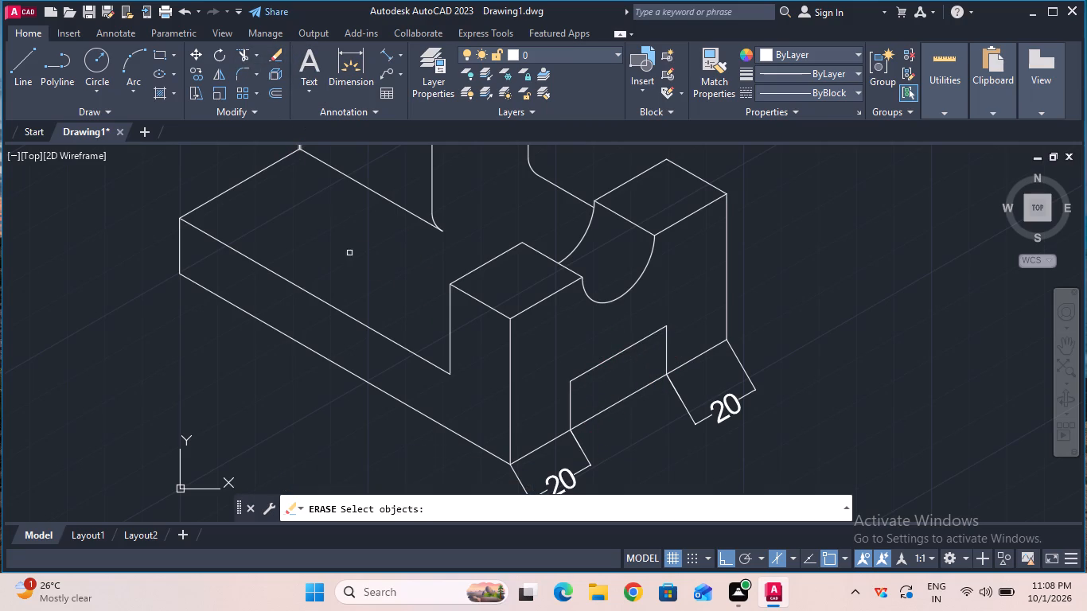
left_click(555, 479)
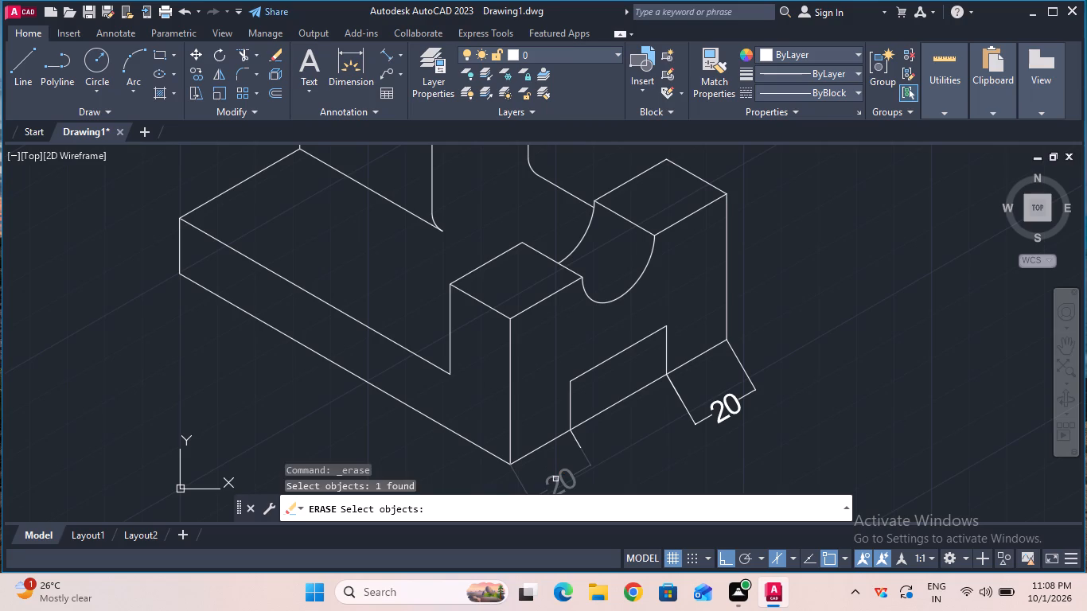
key("Return")
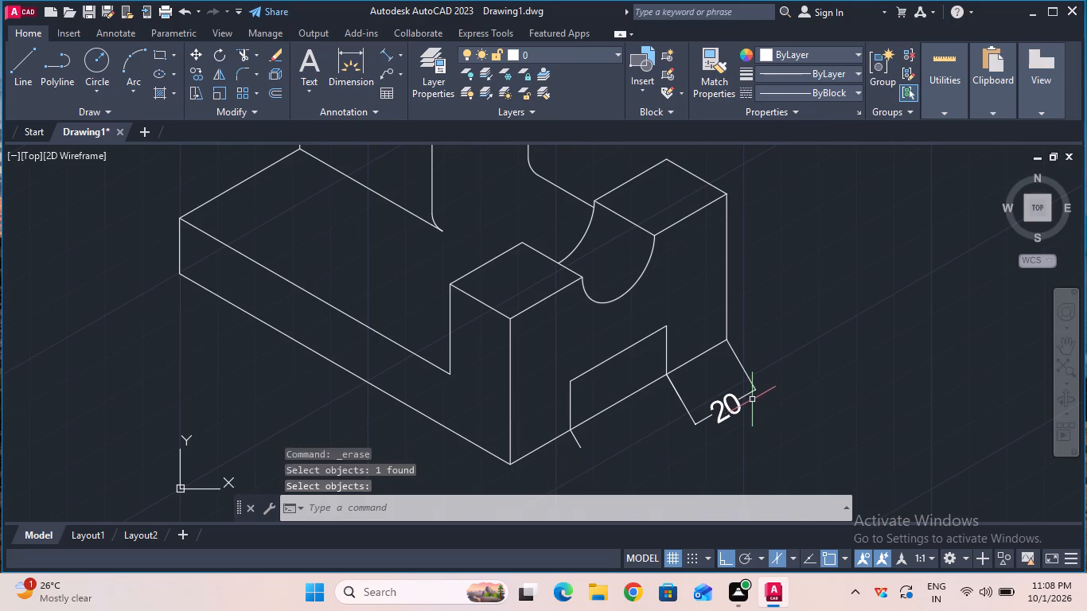
left_click(729, 407)
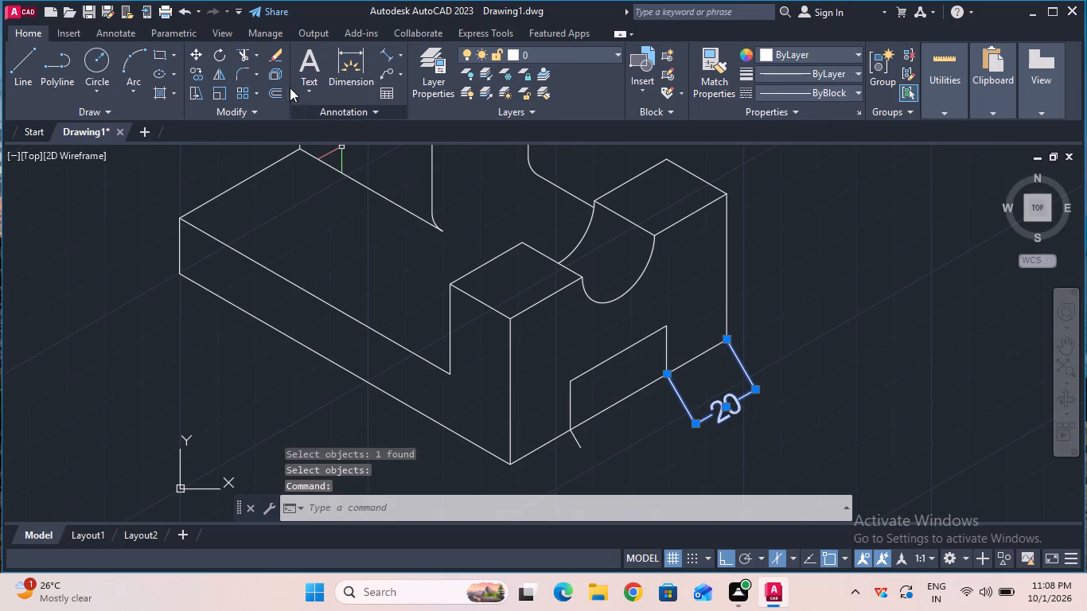
left_click(273, 61)
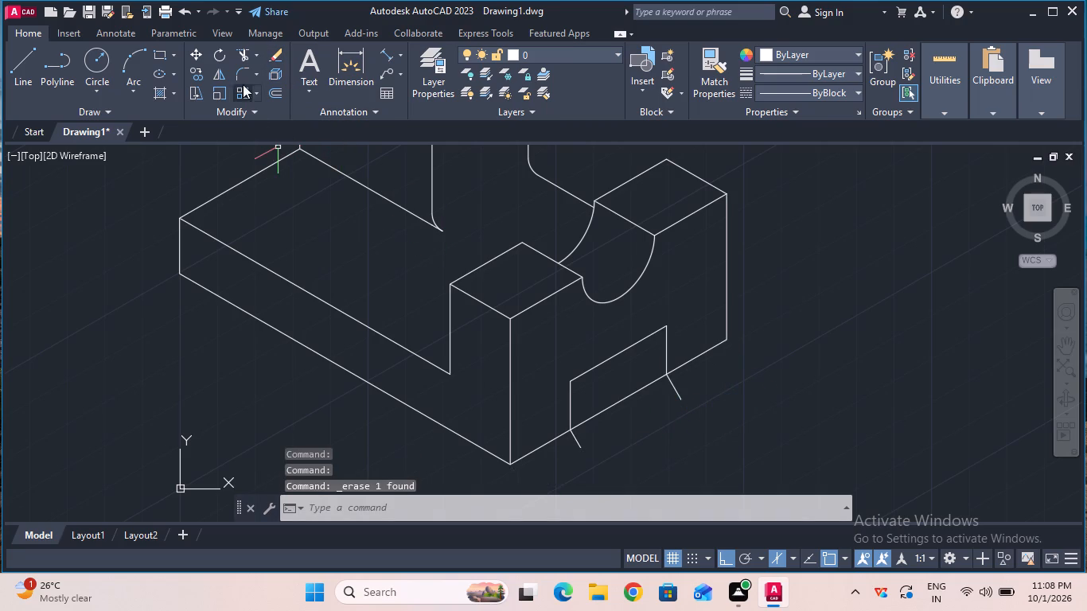
Trim away both short marker lines and the bottom end edge segment between the slot's two sides.
left_click(240, 60)
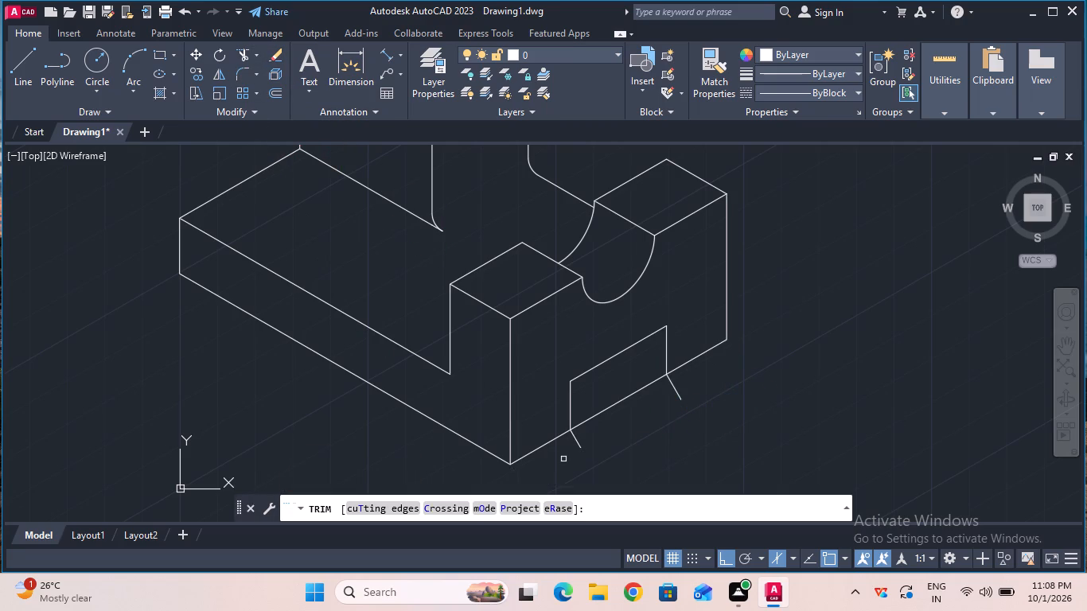
left_click(579, 442)
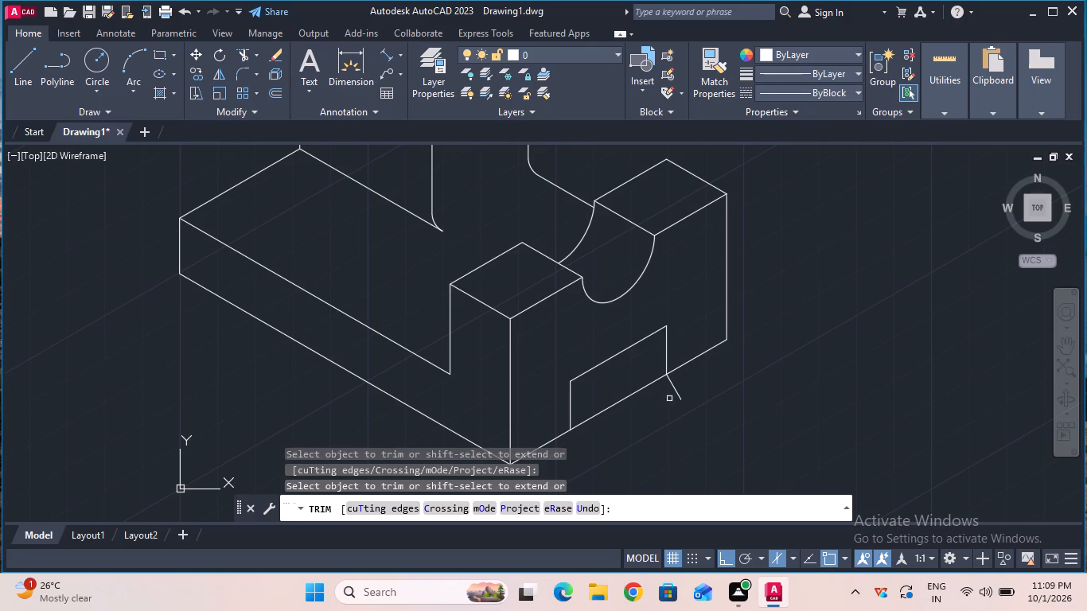
left_click(679, 397)
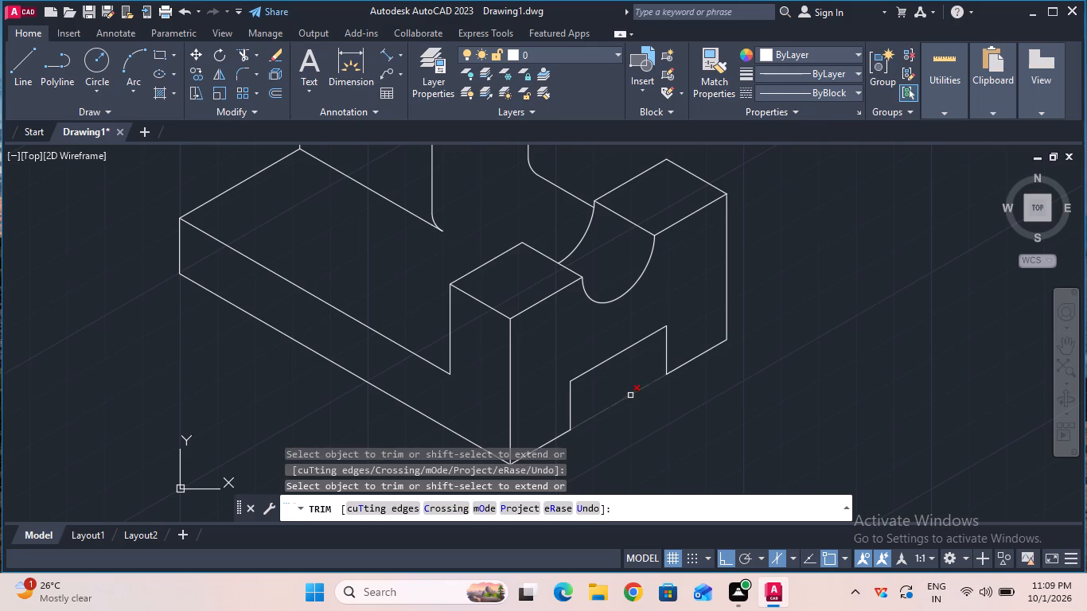
left_click(630, 395)
key("Escape")
scroll(630, 394, "down", 2, "ctrl")
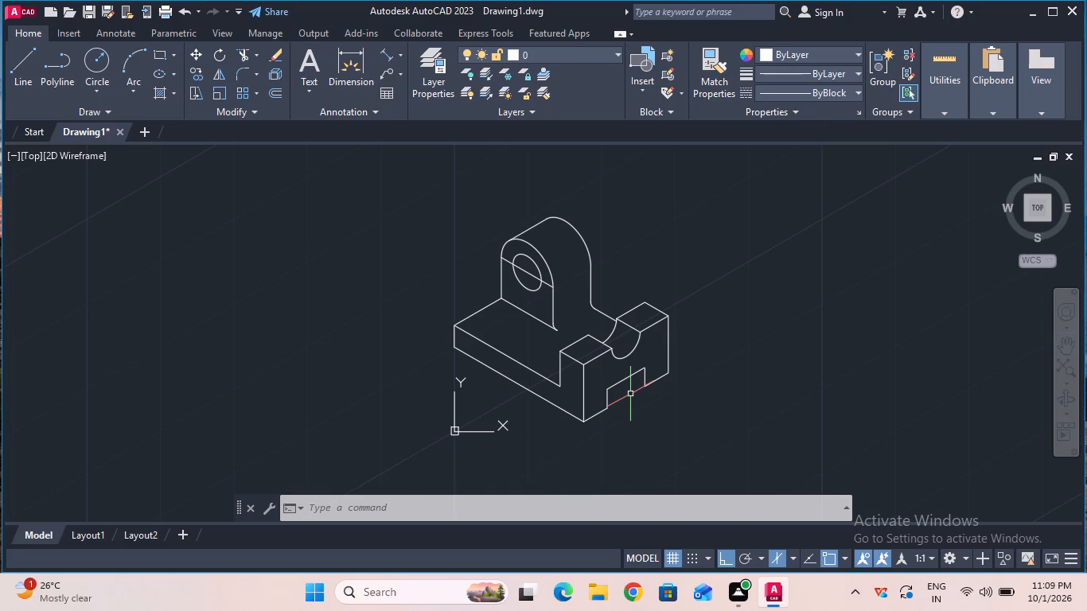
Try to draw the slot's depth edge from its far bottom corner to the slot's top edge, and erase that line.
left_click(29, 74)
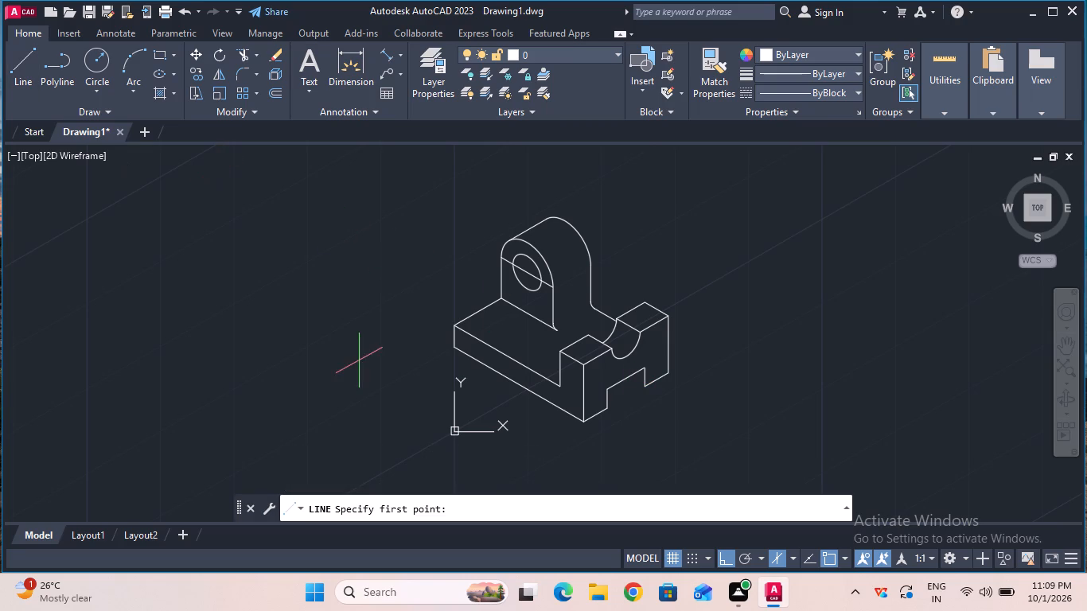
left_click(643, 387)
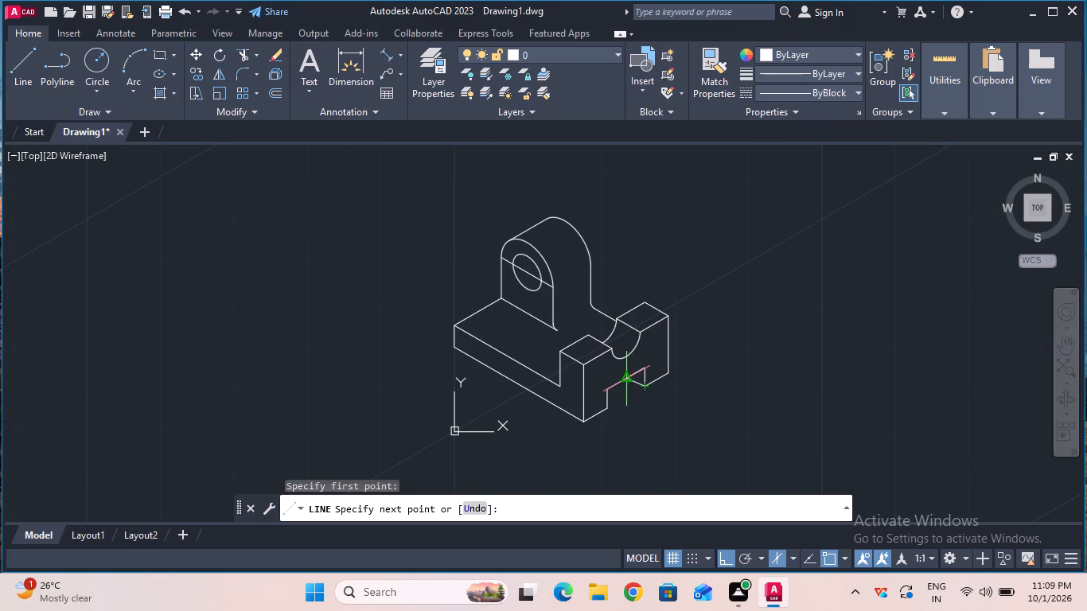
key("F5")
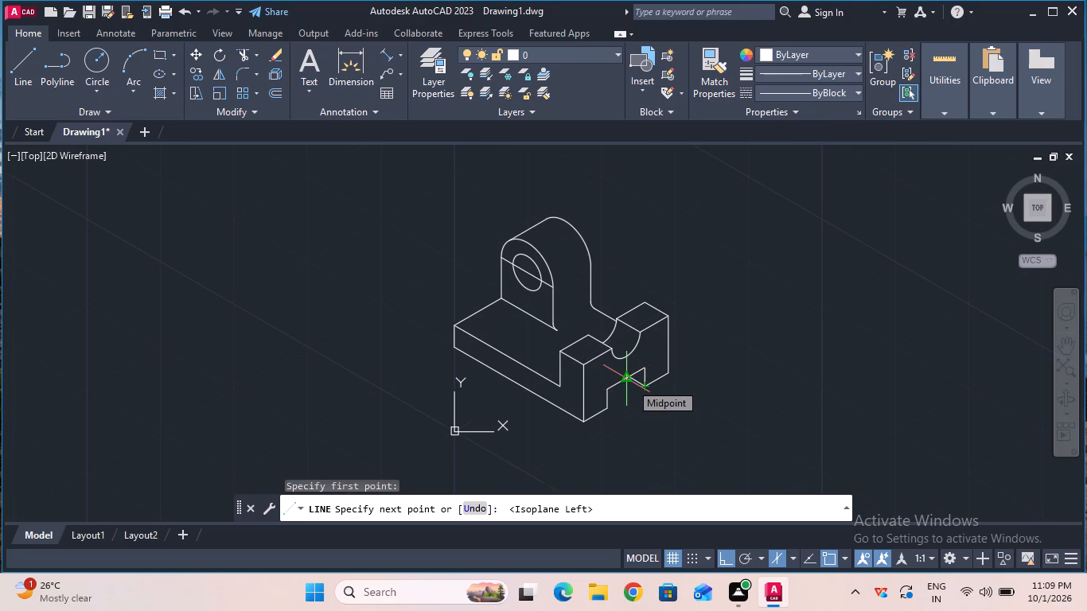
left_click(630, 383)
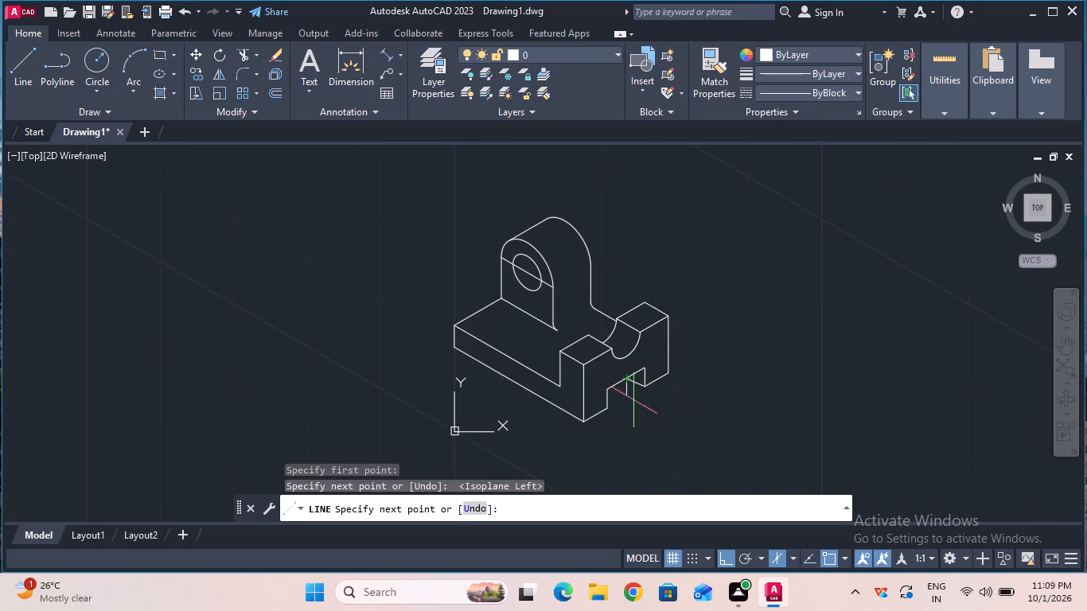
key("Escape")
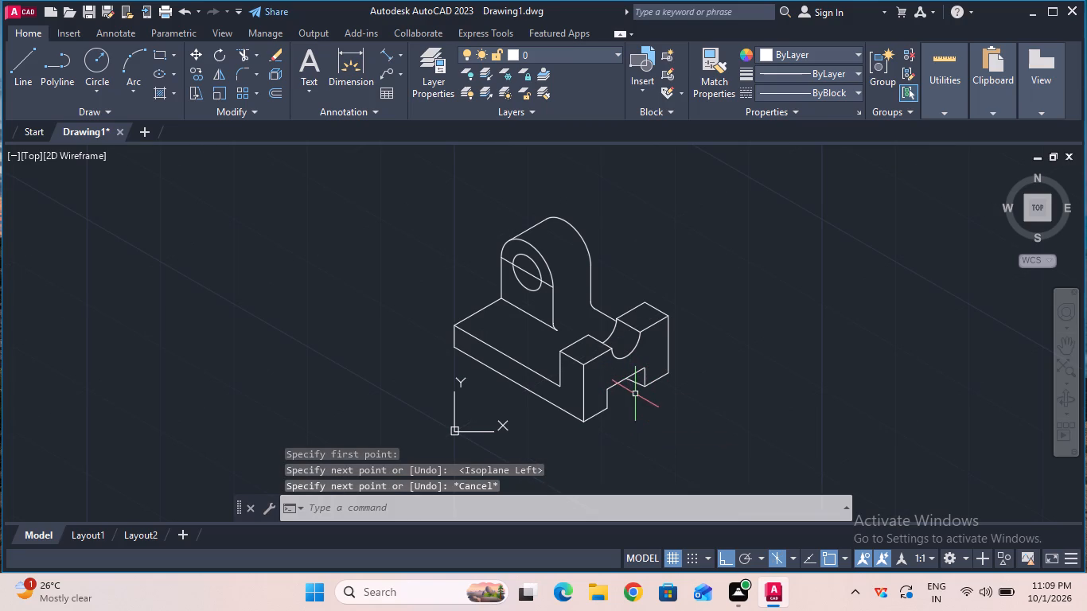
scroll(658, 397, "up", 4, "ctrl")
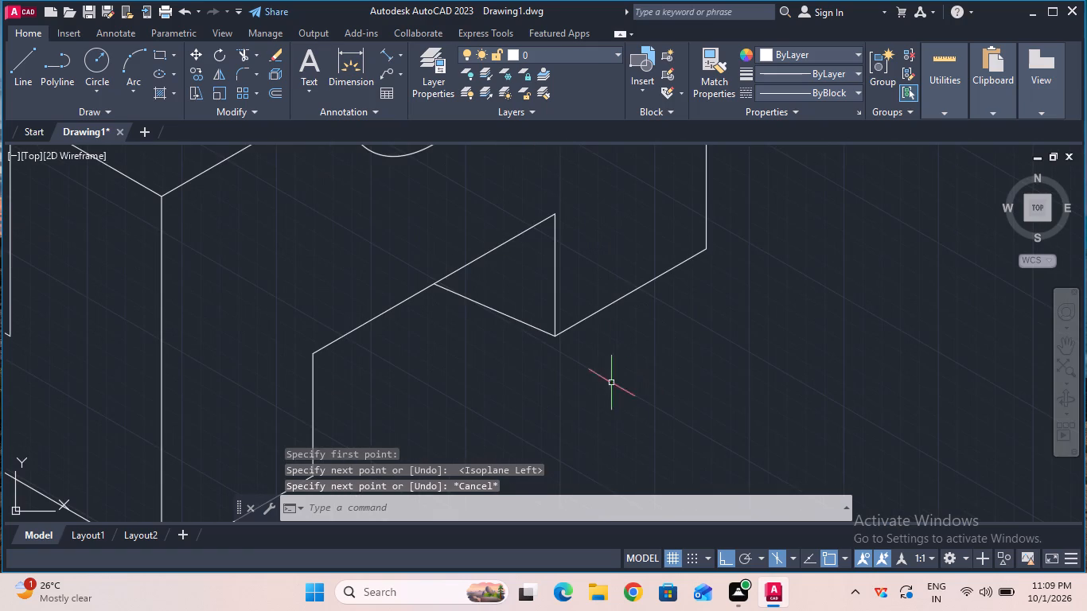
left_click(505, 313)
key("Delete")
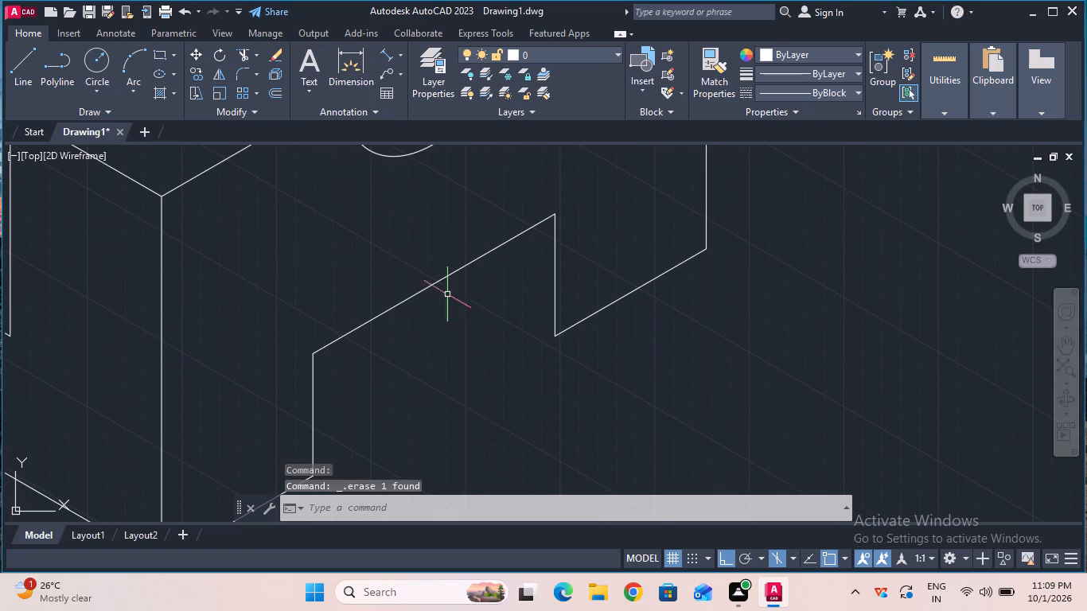
Draw a 12 long line in the top isoplane from the slot's far bottom corner, running back into the block.
key("F5")
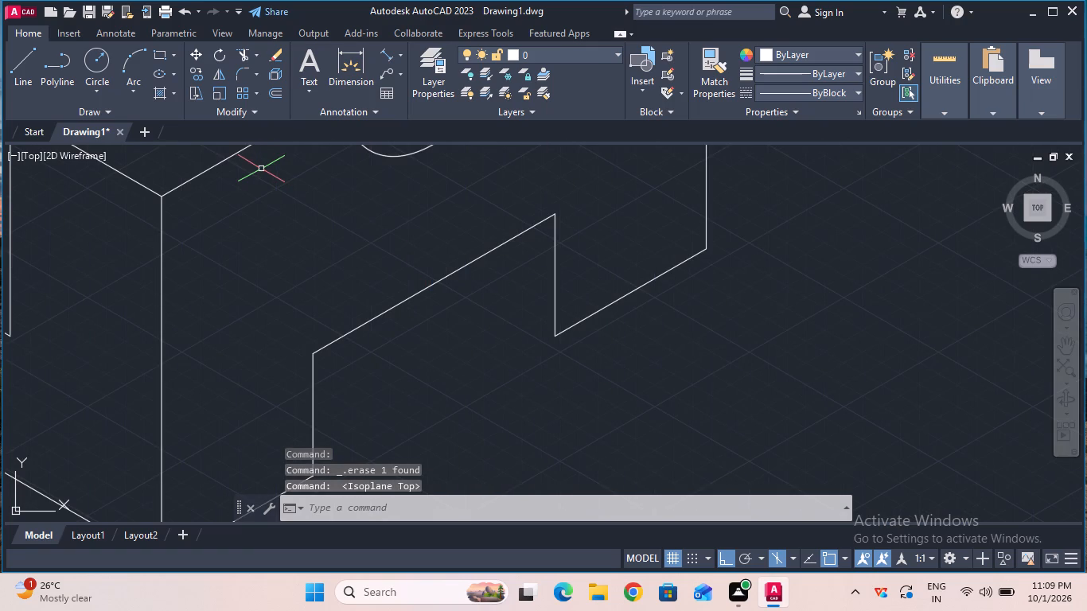
left_click(21, 72)
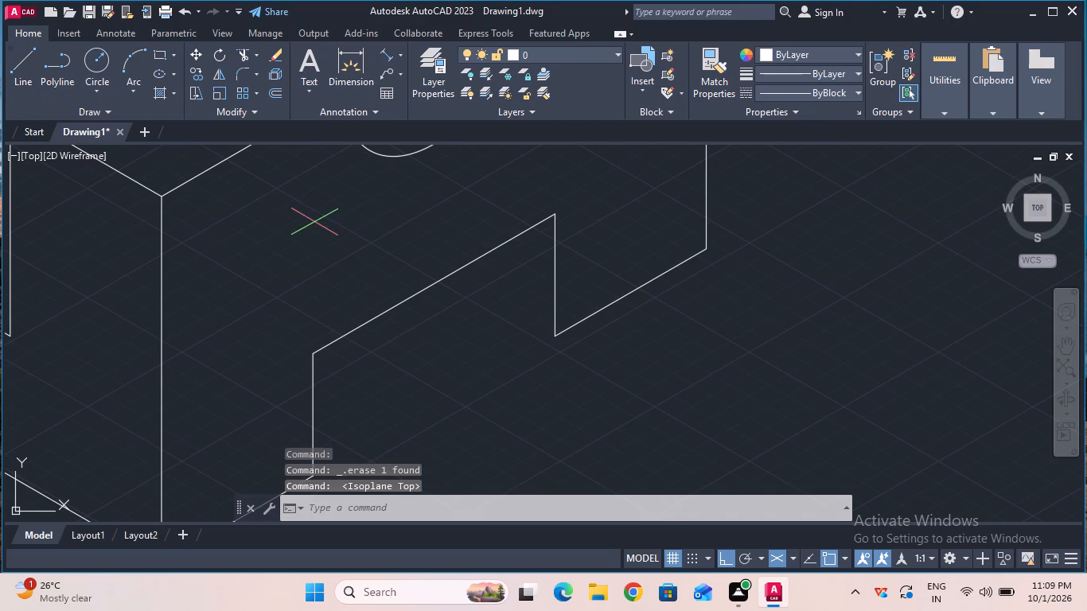
left_click(554, 333)
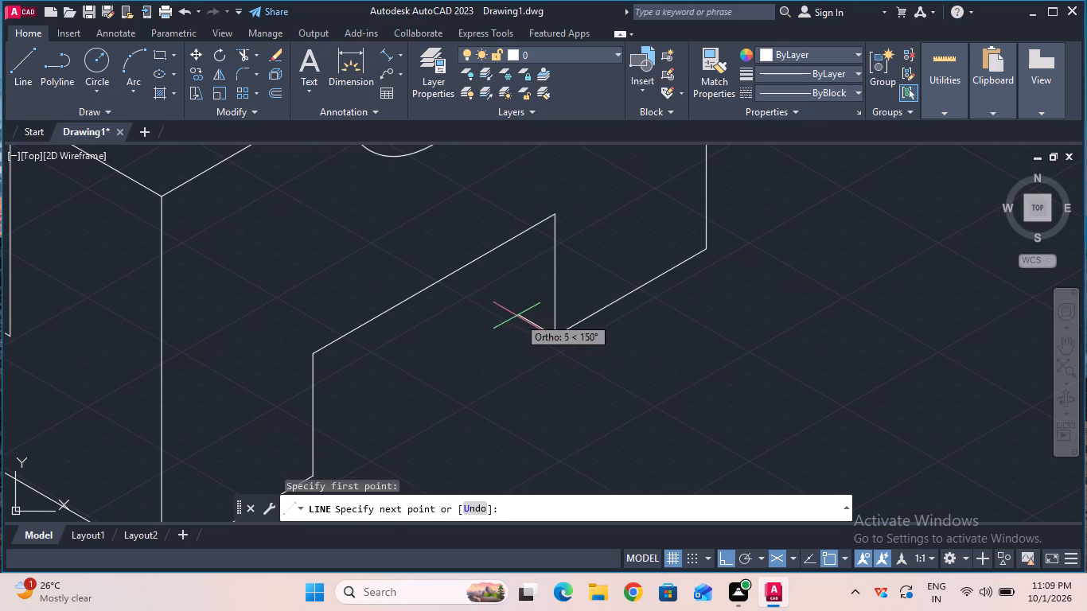
type("12")
key("Return")
left_click(489, 294)
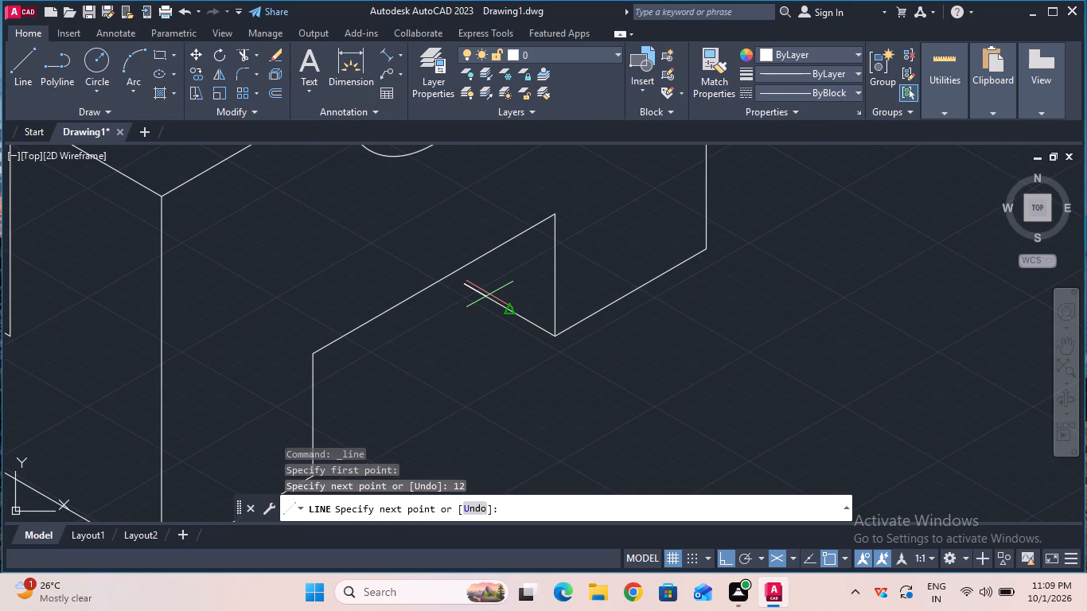
key("Escape")
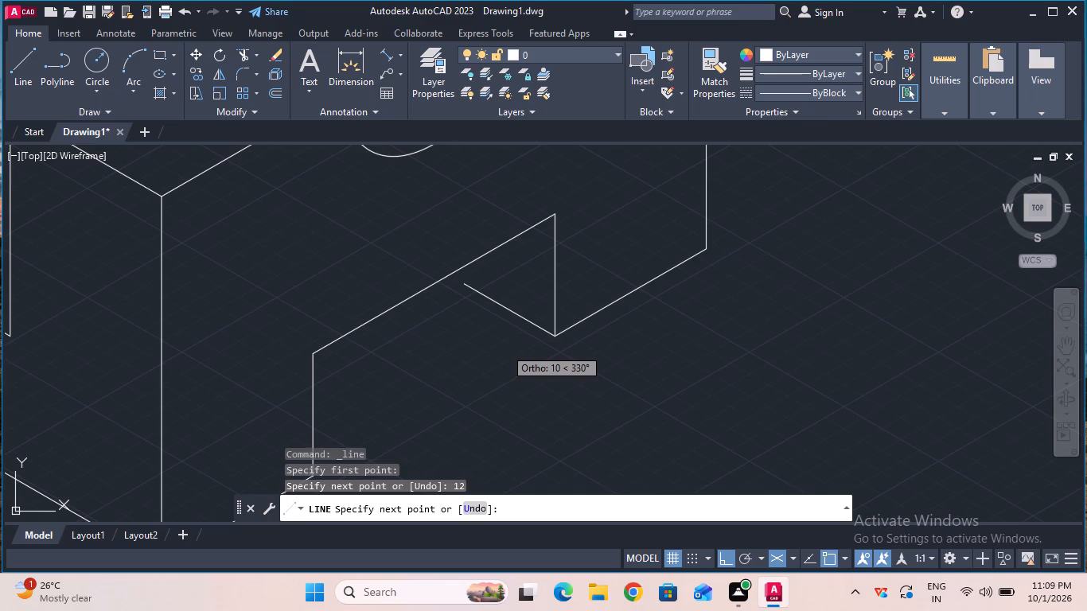
Extend the 12 long line to meet the slot's top edge.
left_click(253, 56)
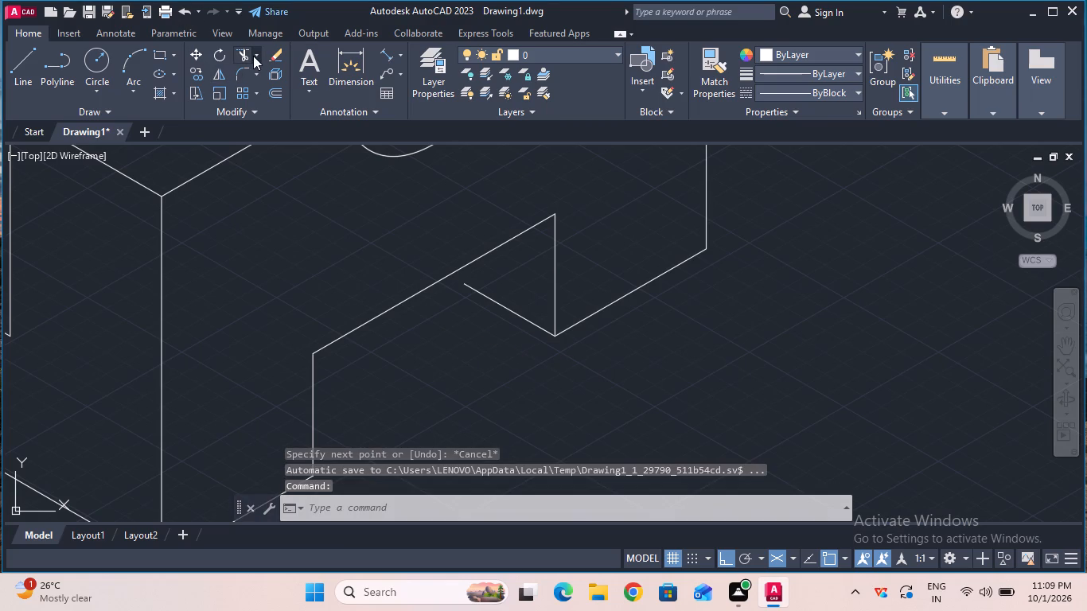
left_click(280, 100)
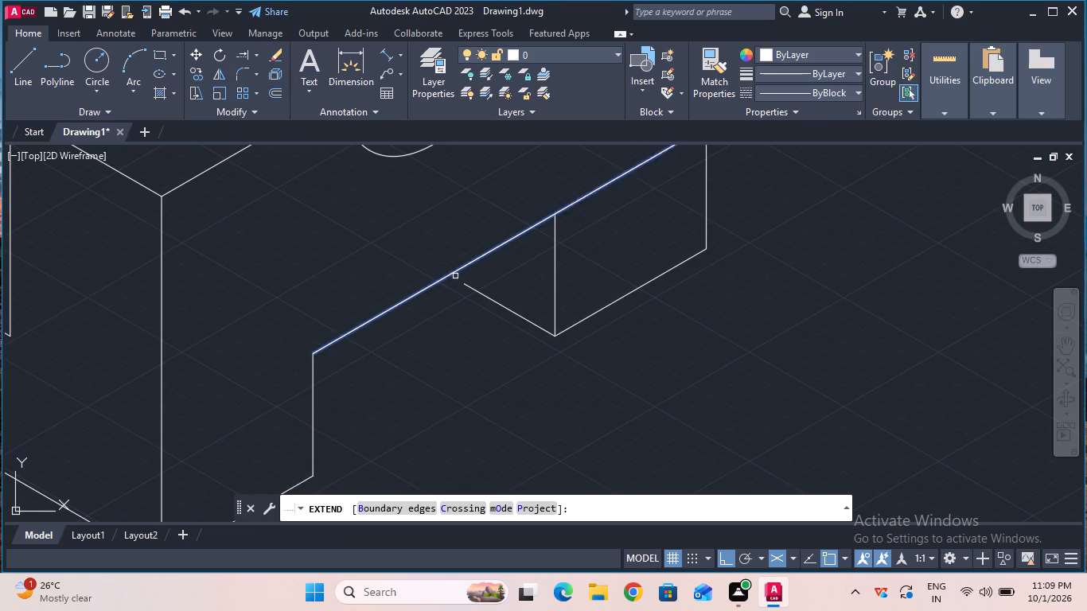
left_click(469, 286)
key("Escape")
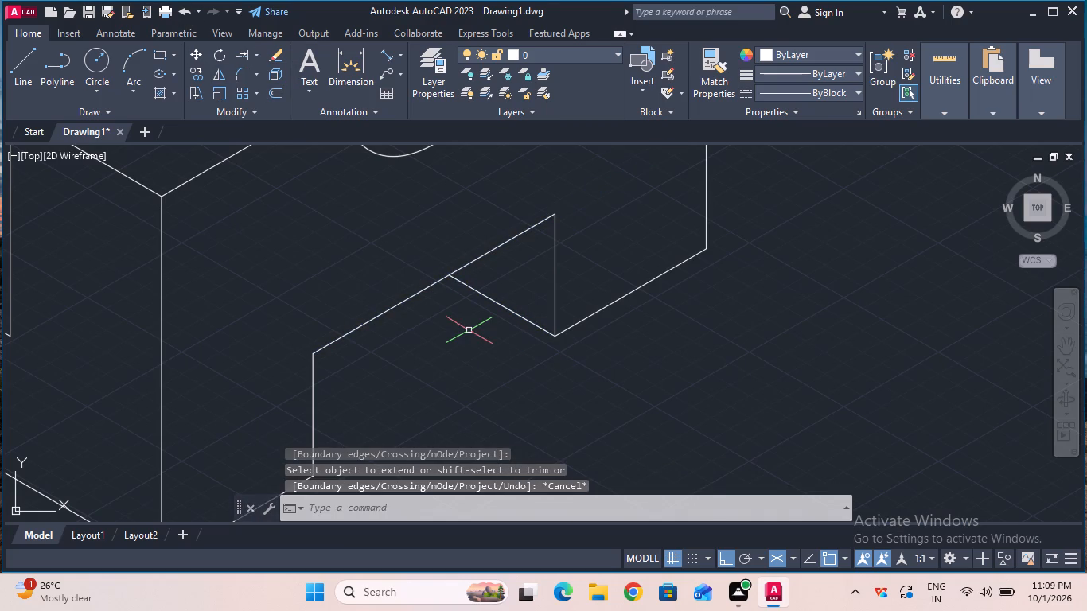
Look over the whole bracket and check it against the dimensions in the Fuji task brief.
scroll(469, 330, "down", 4, "ctrl")
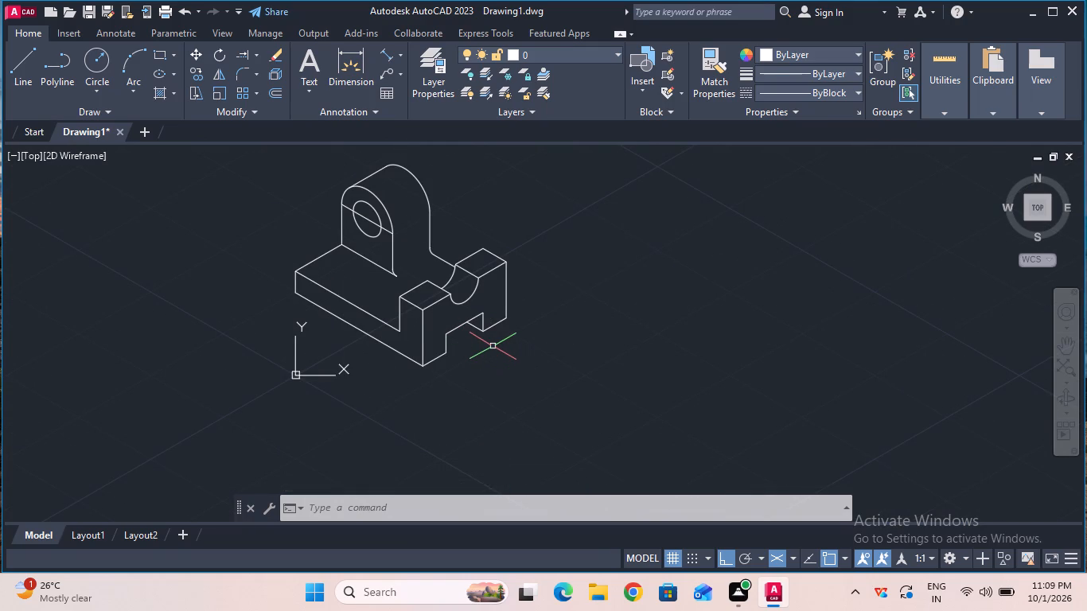
scroll(355, 241, "up", 2, "ctrl")
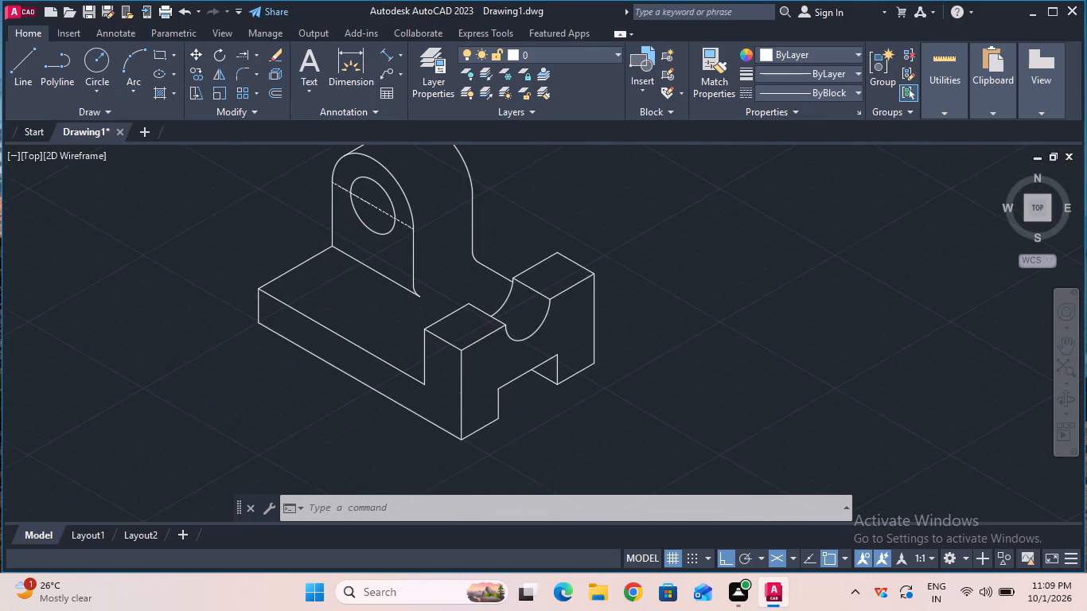
scroll(355, 241, "down", 1, "ctrl")
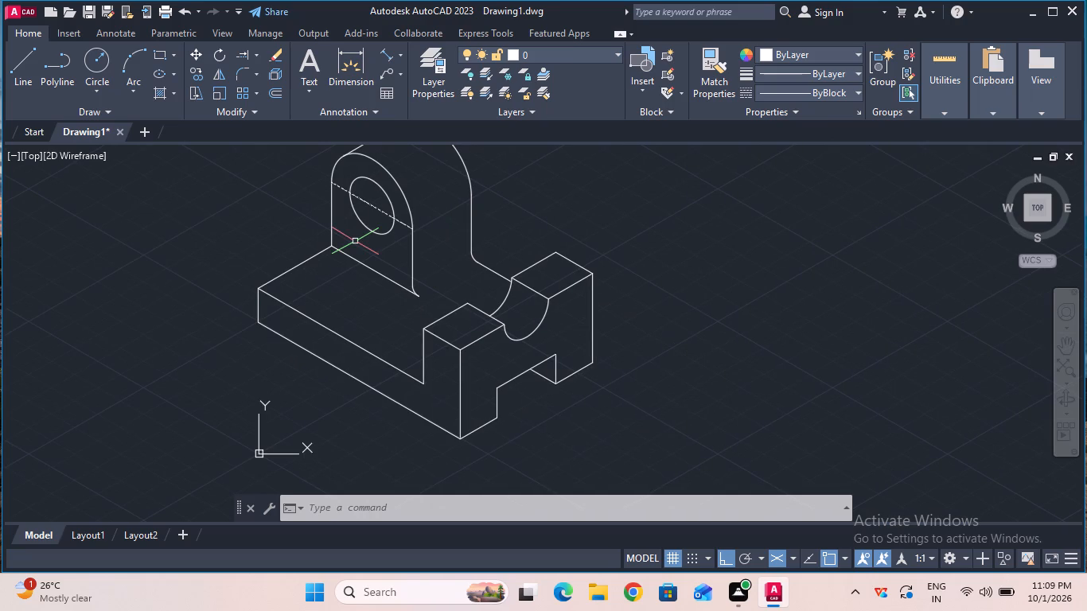
scroll(355, 241, "down", 1, "ctrl")
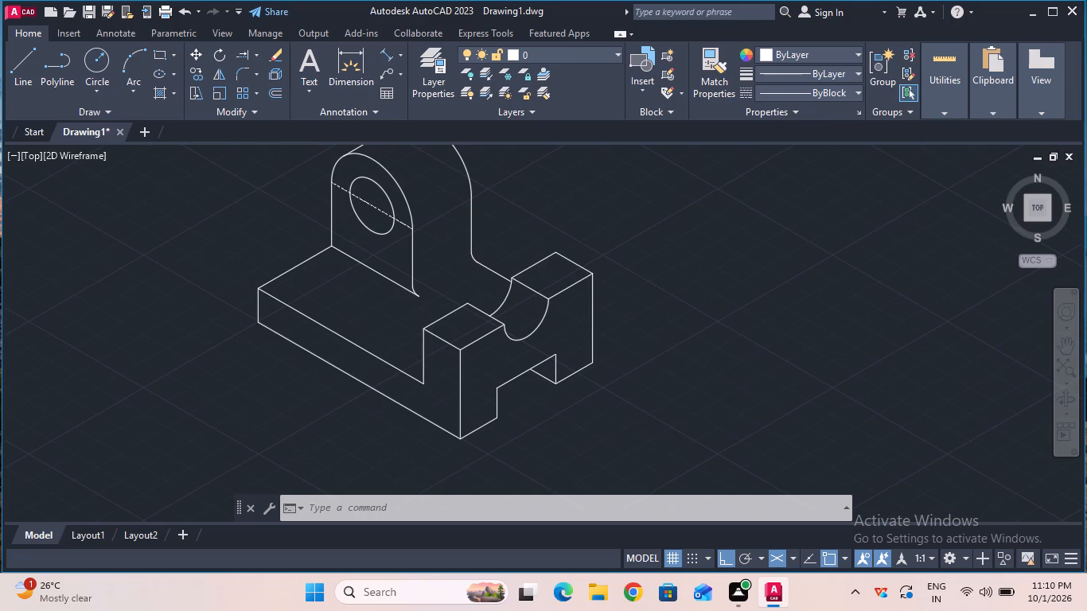
scroll(355, 241, "left", 1)
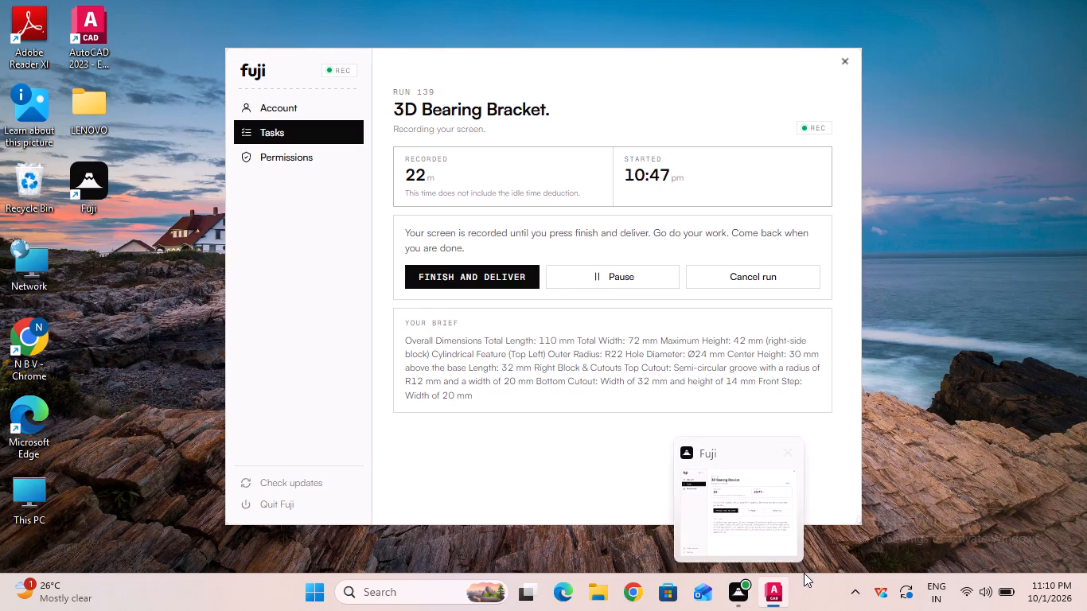
scroll(496, 337, "left", 1)
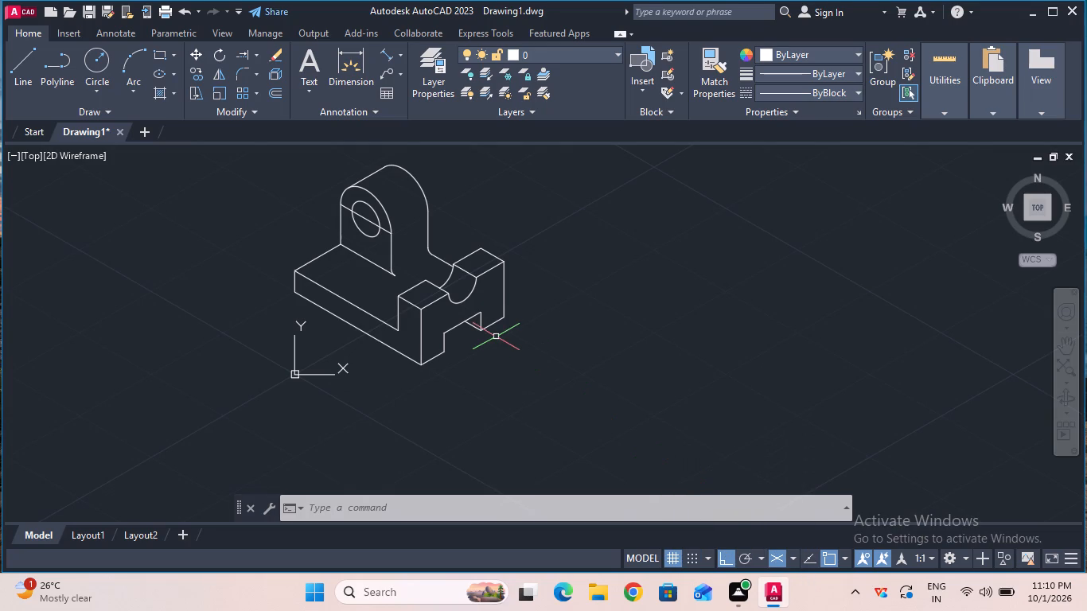
Join all the lines and curves of the bracket with the Join command.
left_click(1064, 347)
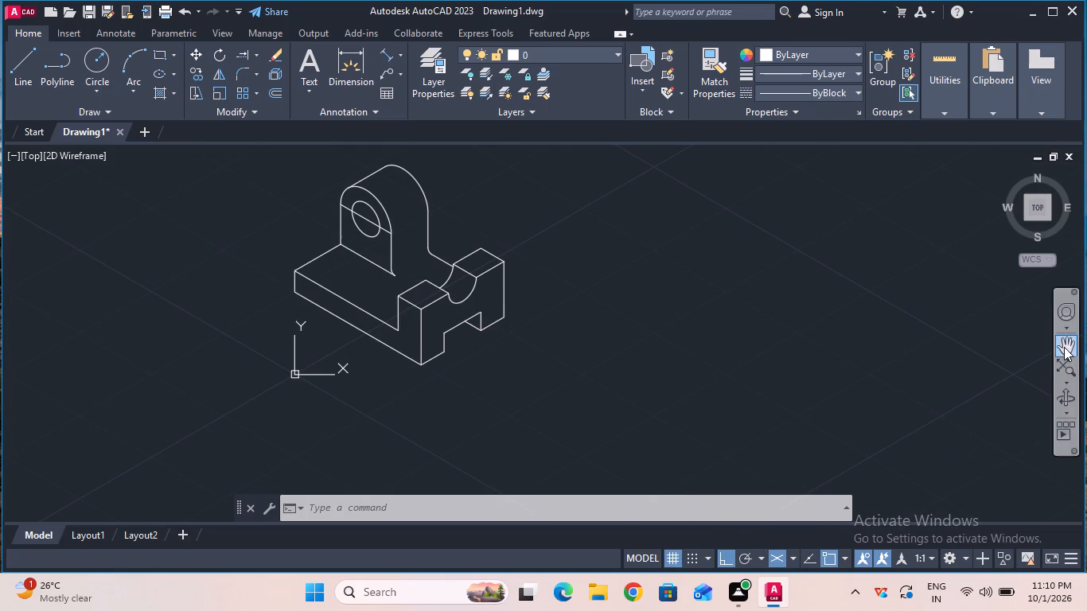
left_click_drag(616, 330, 785, 404)
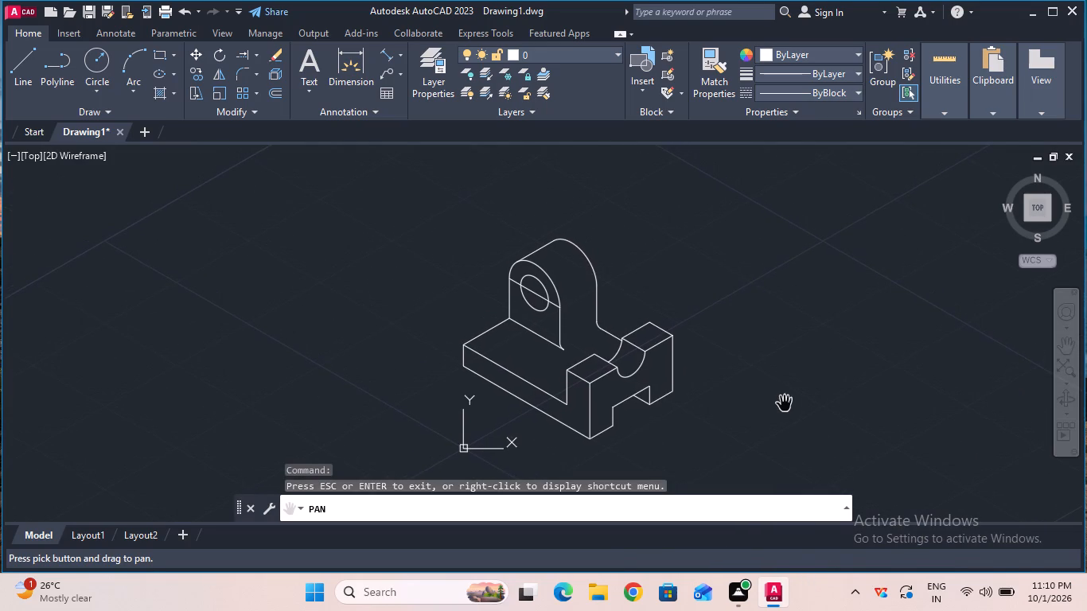
key("Escape")
left_click(318, 169)
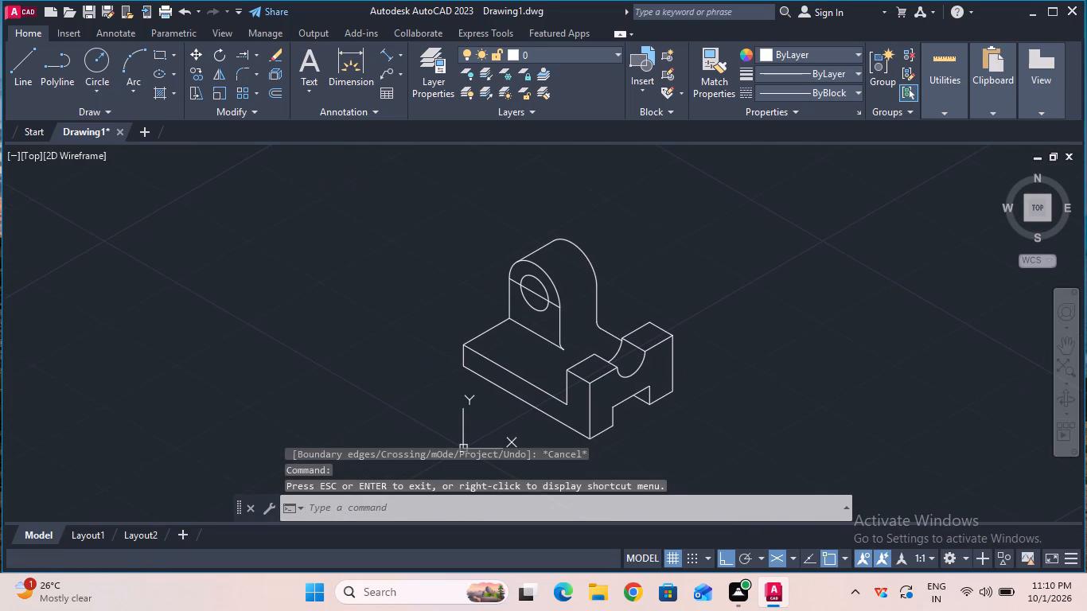
left_click(719, 465)
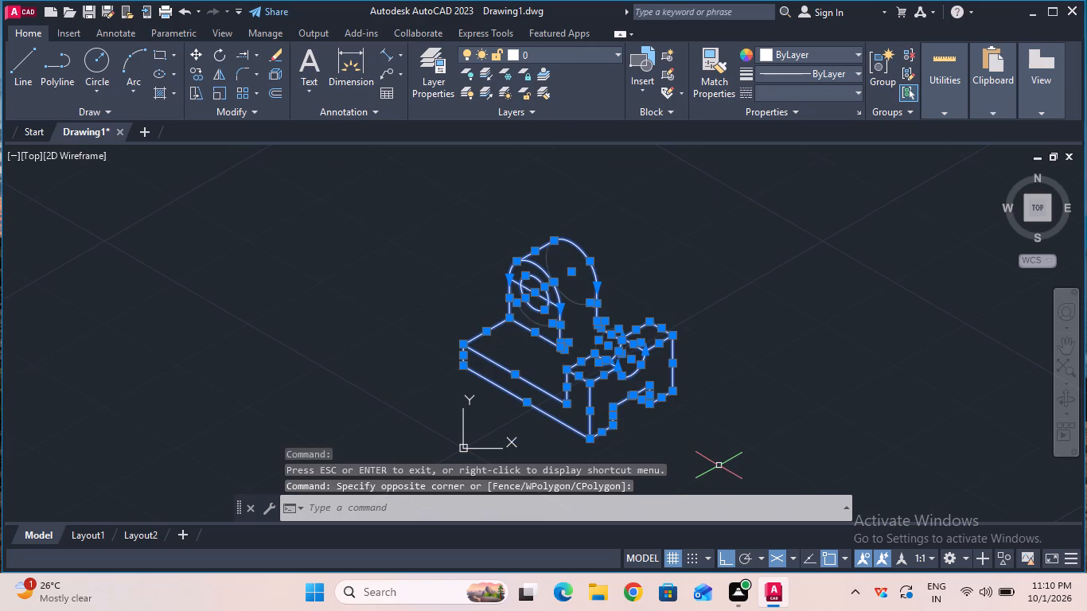
type("joi")
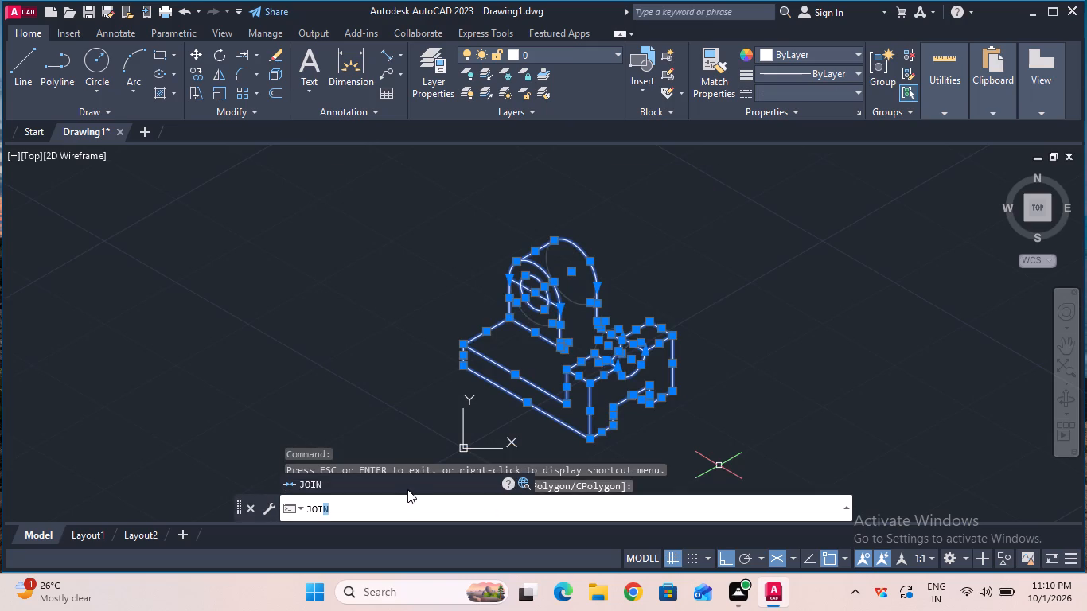
left_click(406, 487)
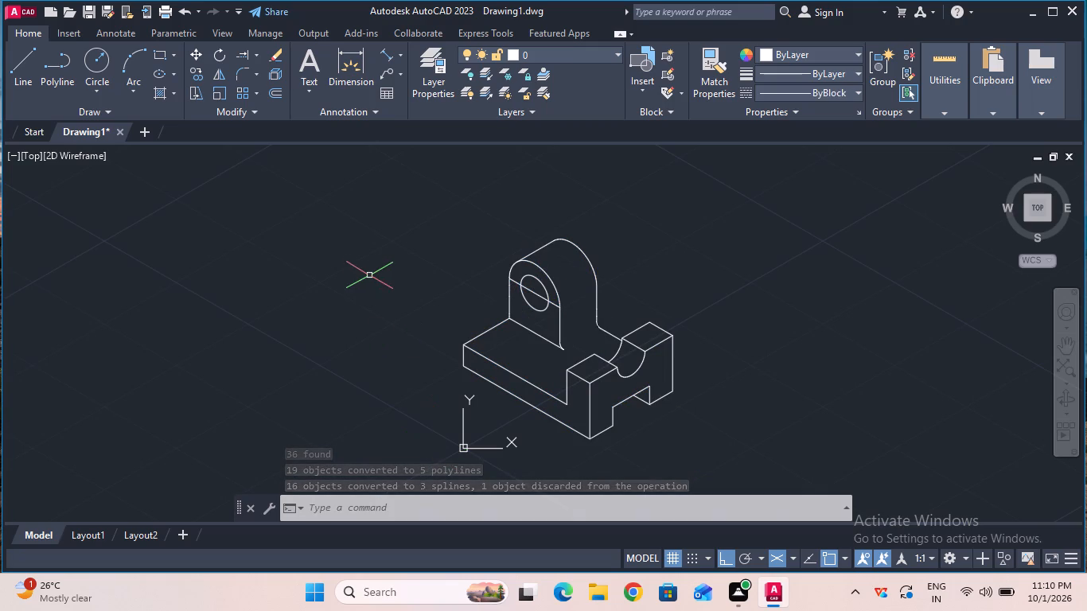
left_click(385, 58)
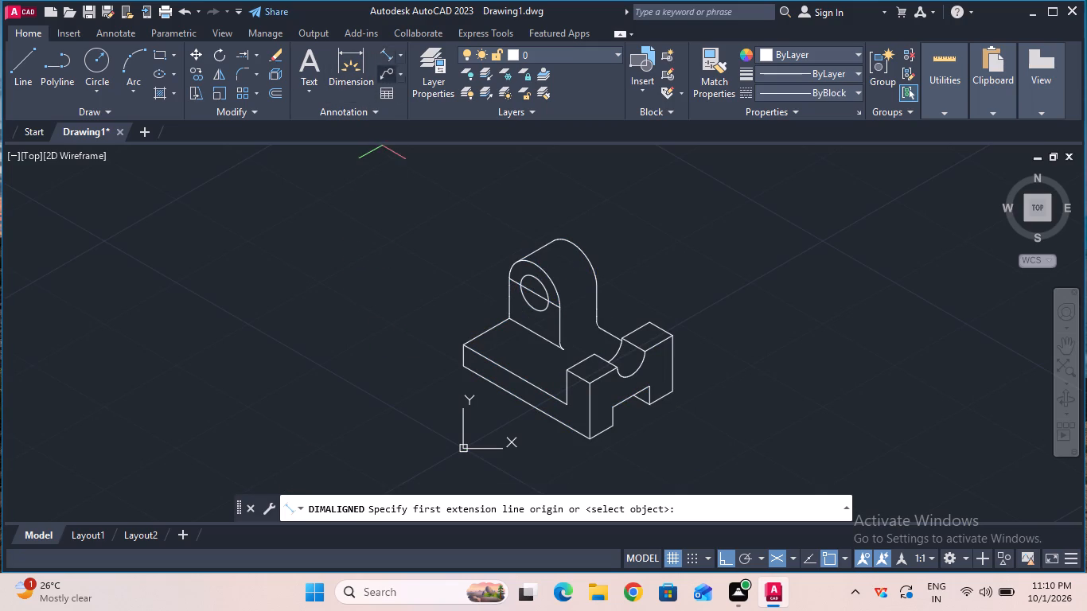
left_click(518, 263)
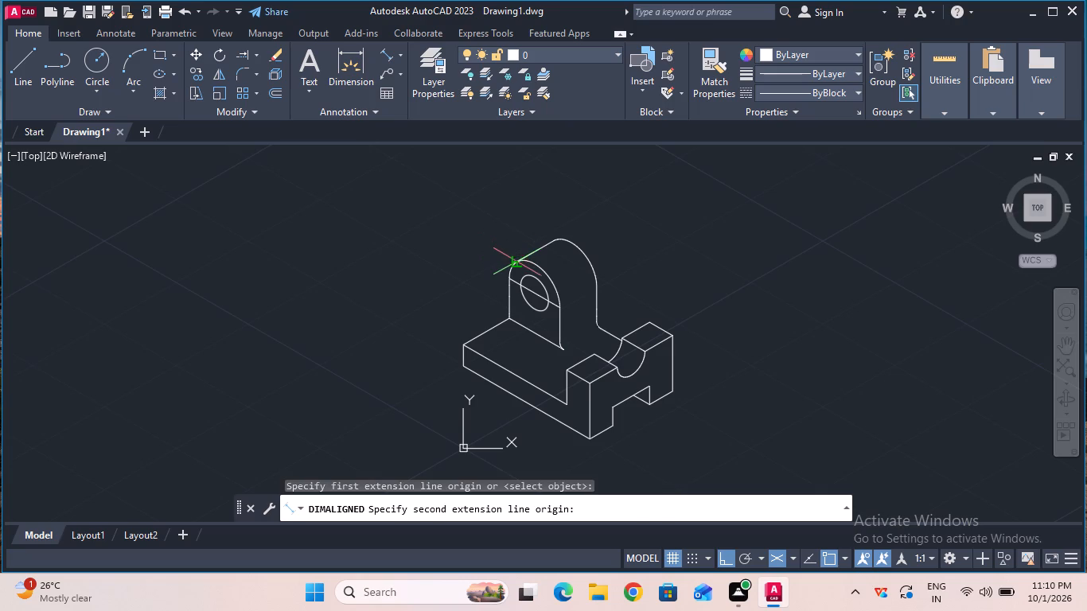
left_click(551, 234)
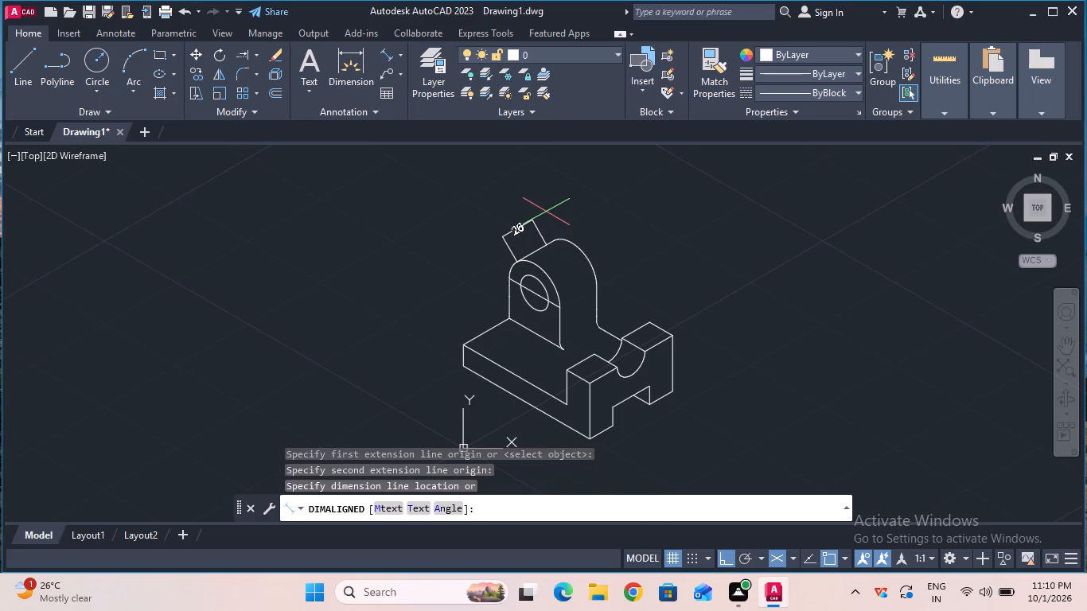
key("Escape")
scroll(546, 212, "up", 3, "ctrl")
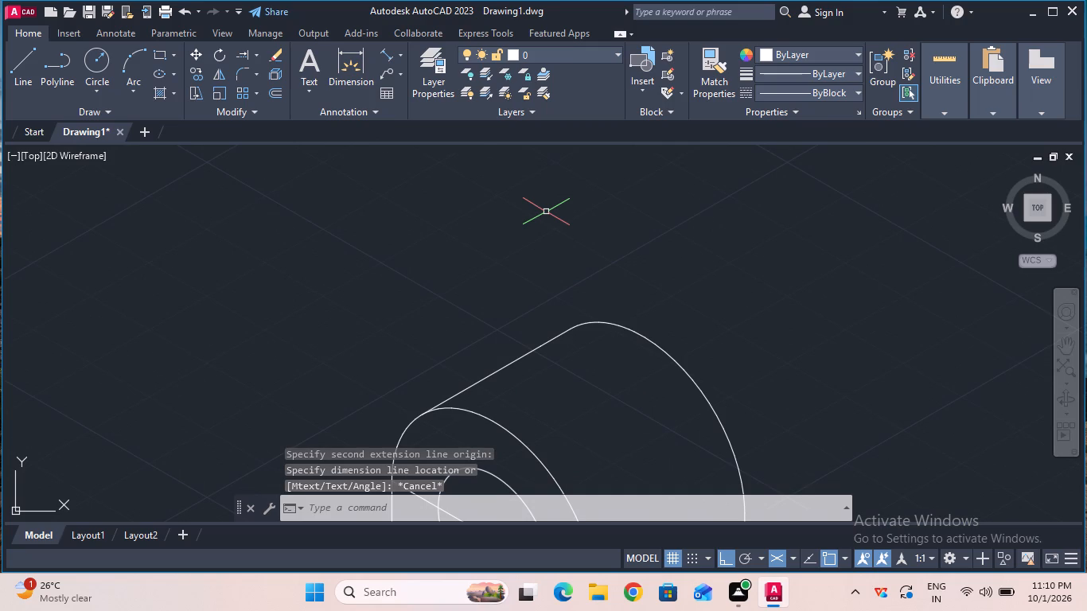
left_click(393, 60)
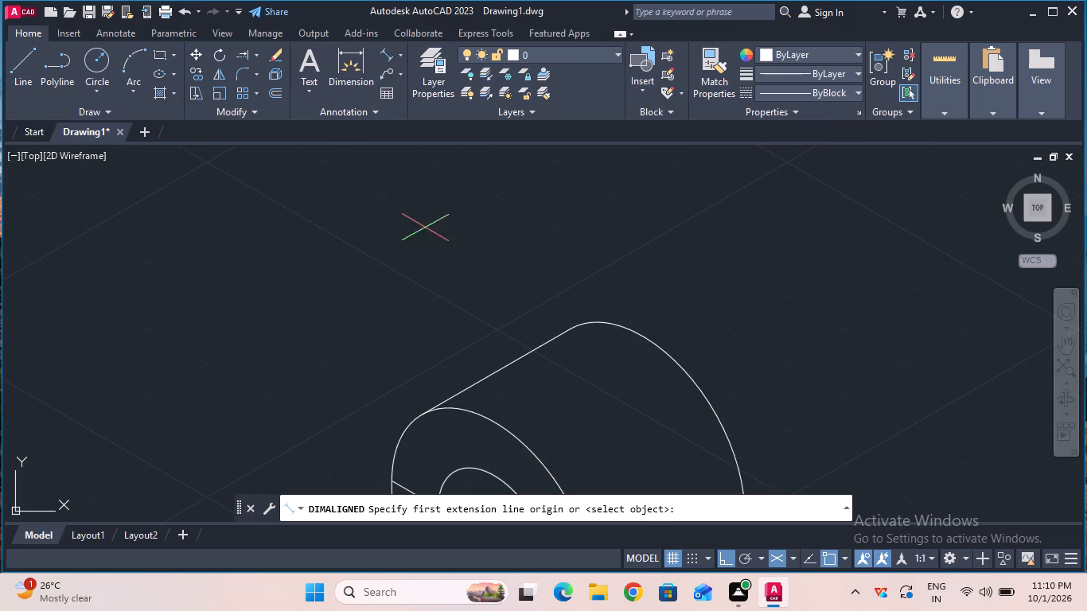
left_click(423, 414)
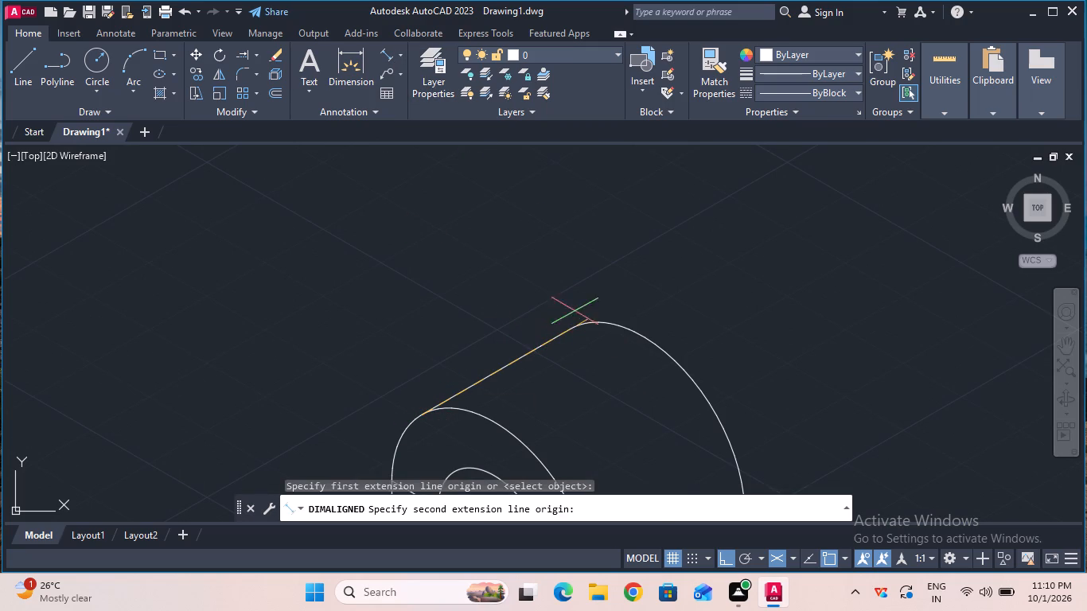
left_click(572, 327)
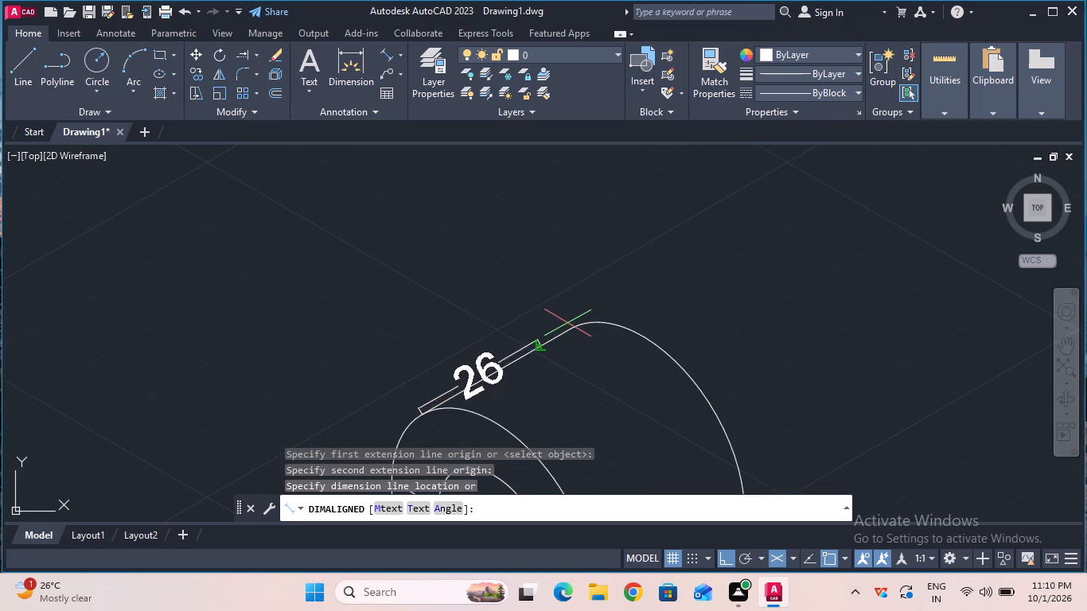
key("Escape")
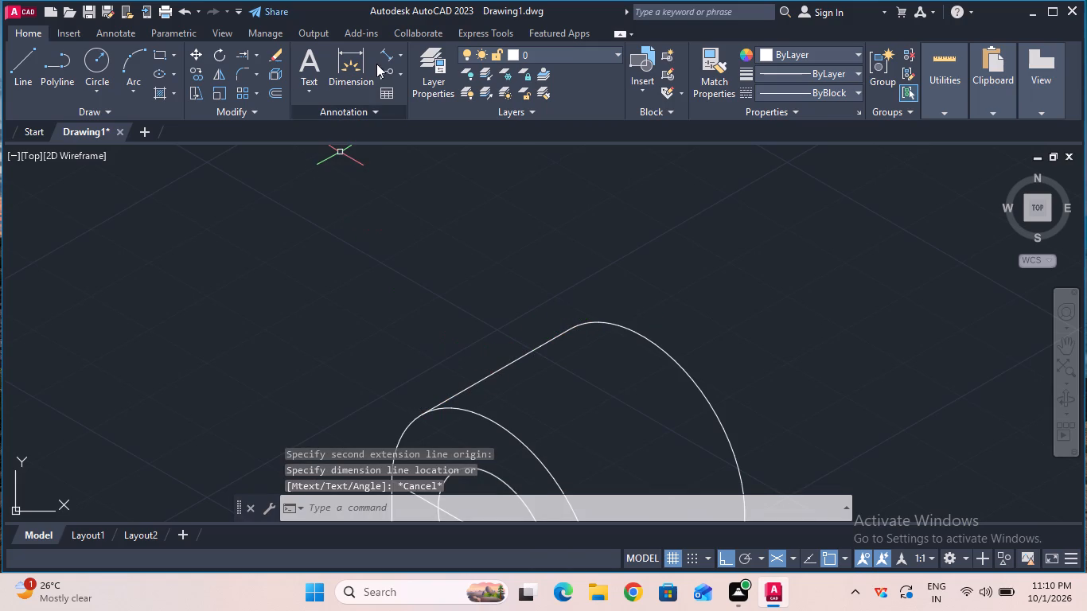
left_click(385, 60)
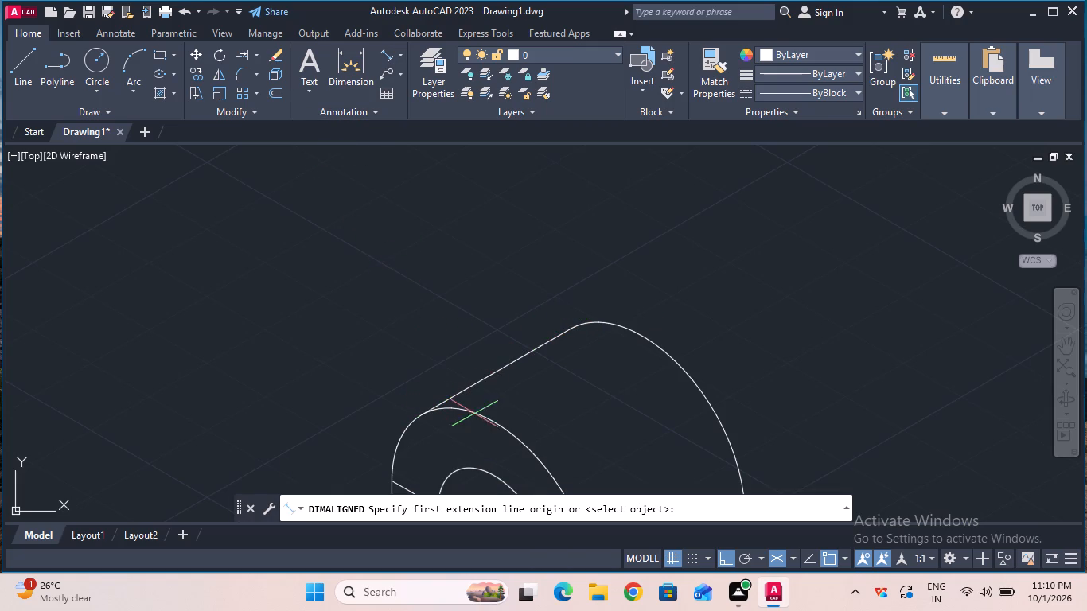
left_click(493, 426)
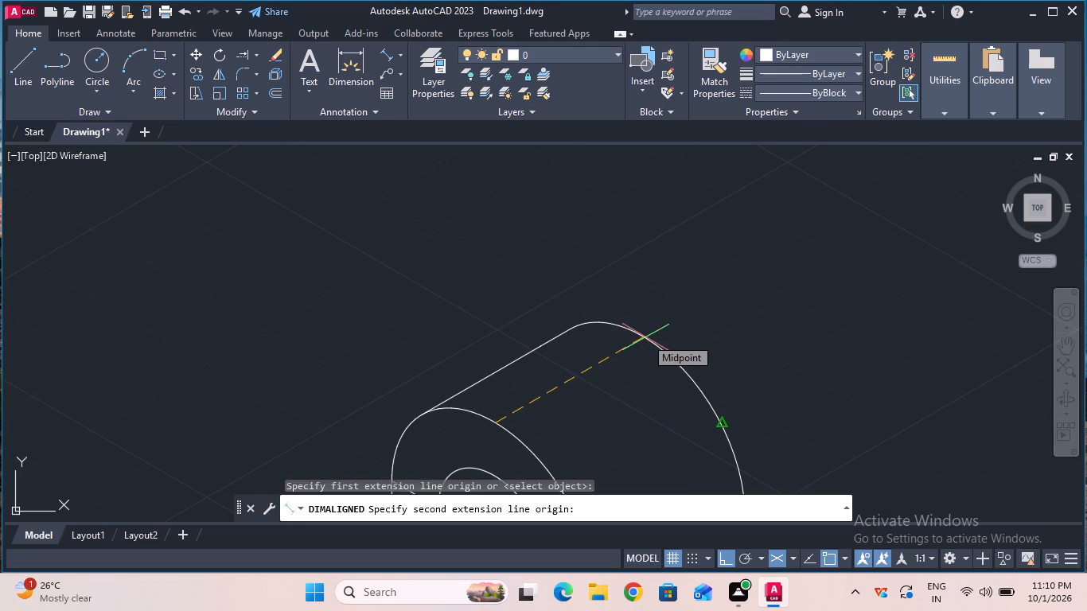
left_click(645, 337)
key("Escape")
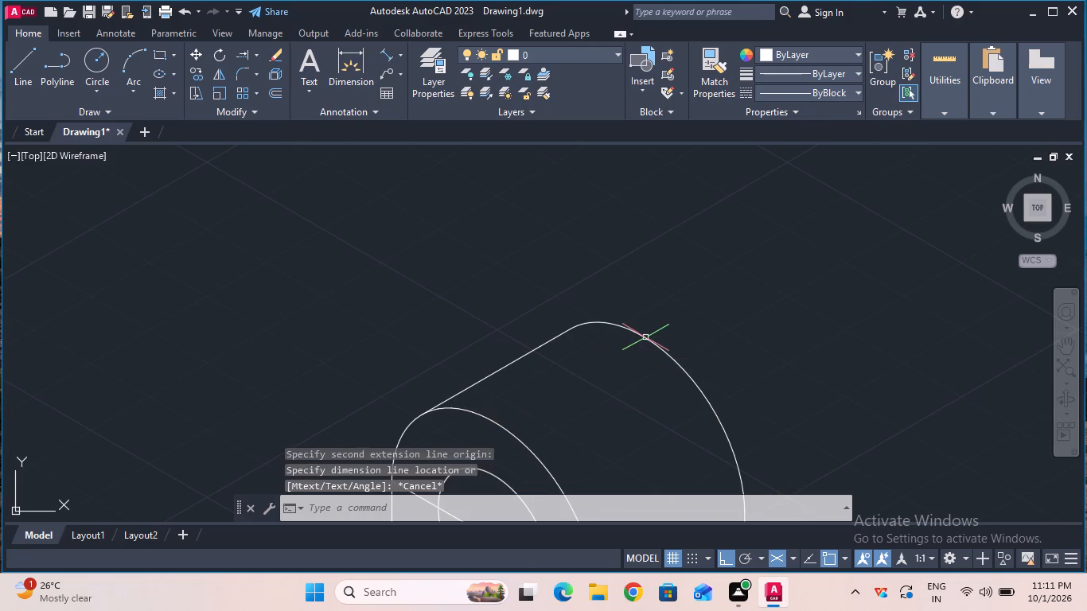
Add an aligned dimension for the raised end block's full height, along its outer vertical edge on the far side.
scroll(645, 337, "down", 3, "ctrl")
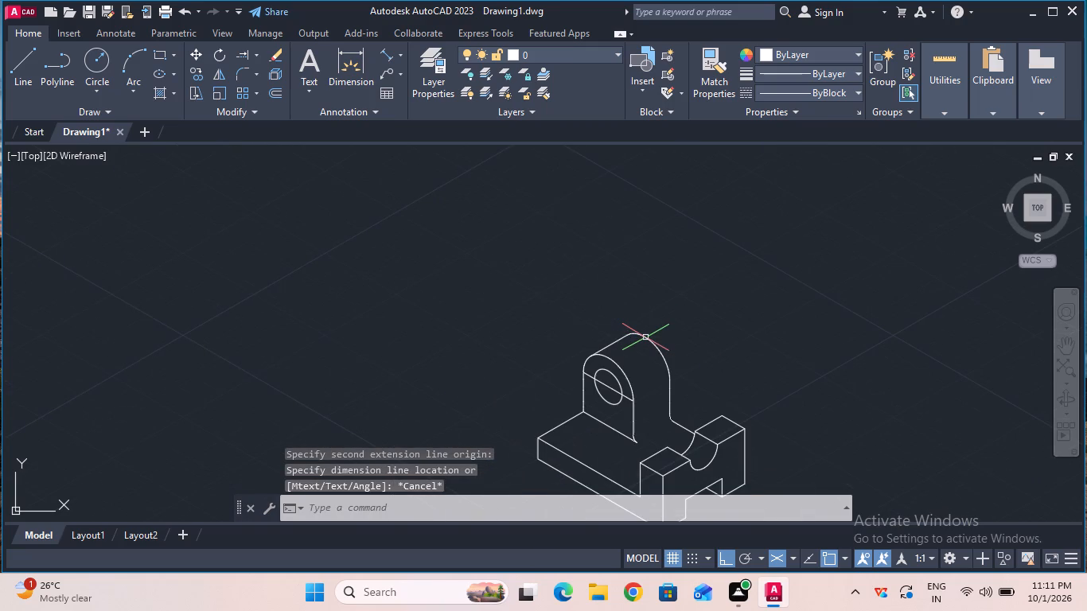
left_click(1058, 351)
left_click_drag(886, 404, 871, 319)
key("Escape")
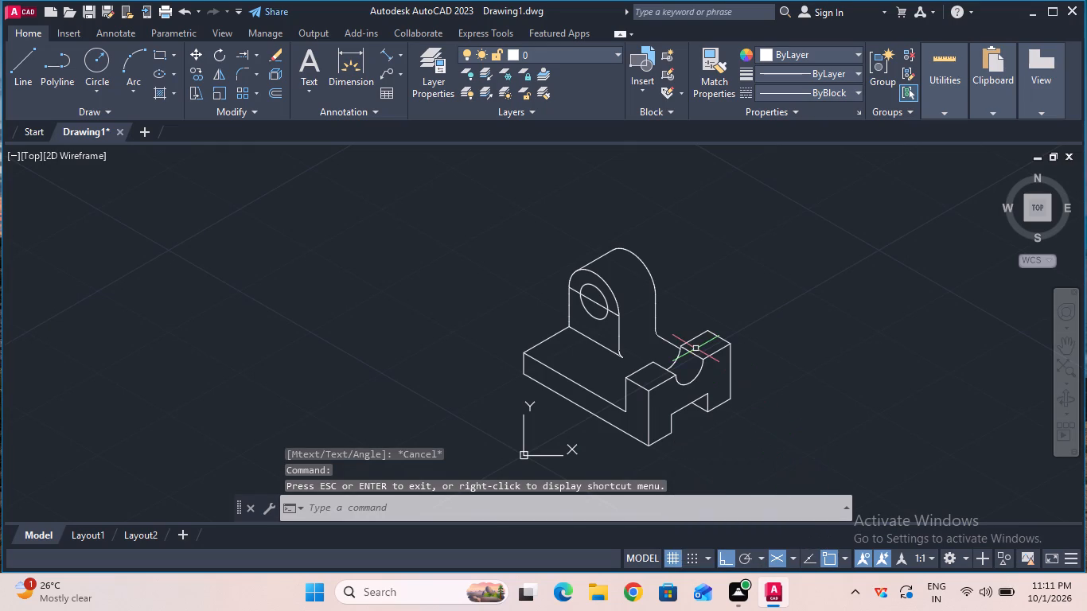
left_click(378, 54)
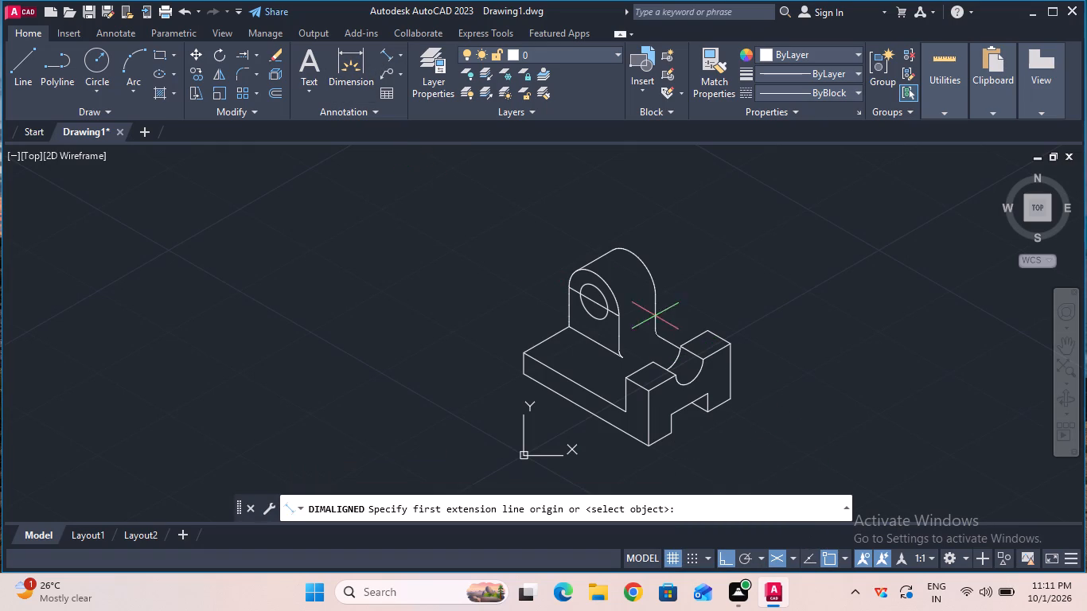
left_click(732, 346)
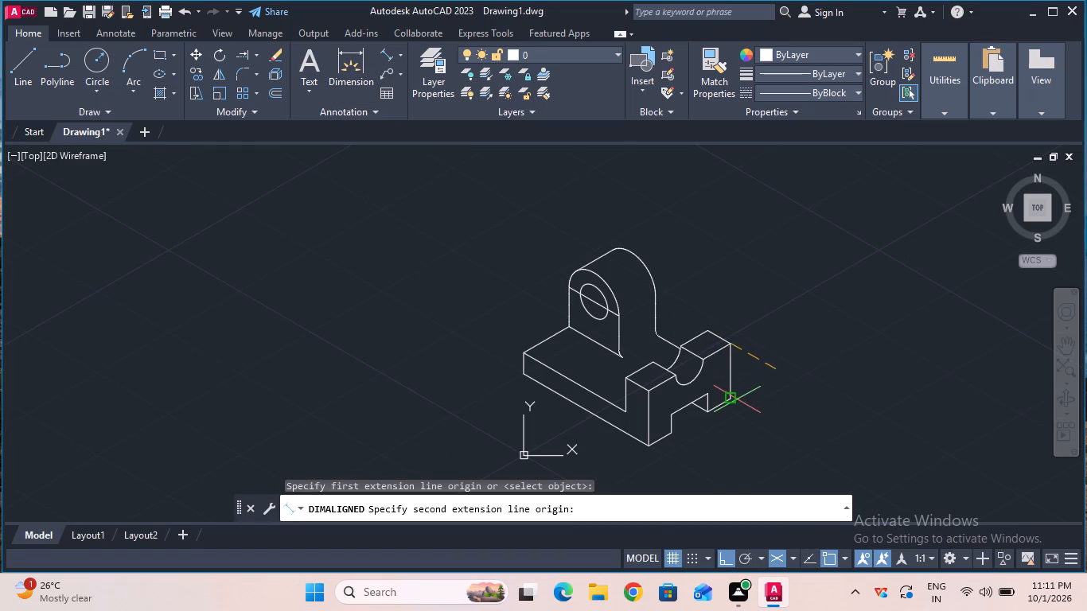
left_click(737, 399)
left_click(768, 386)
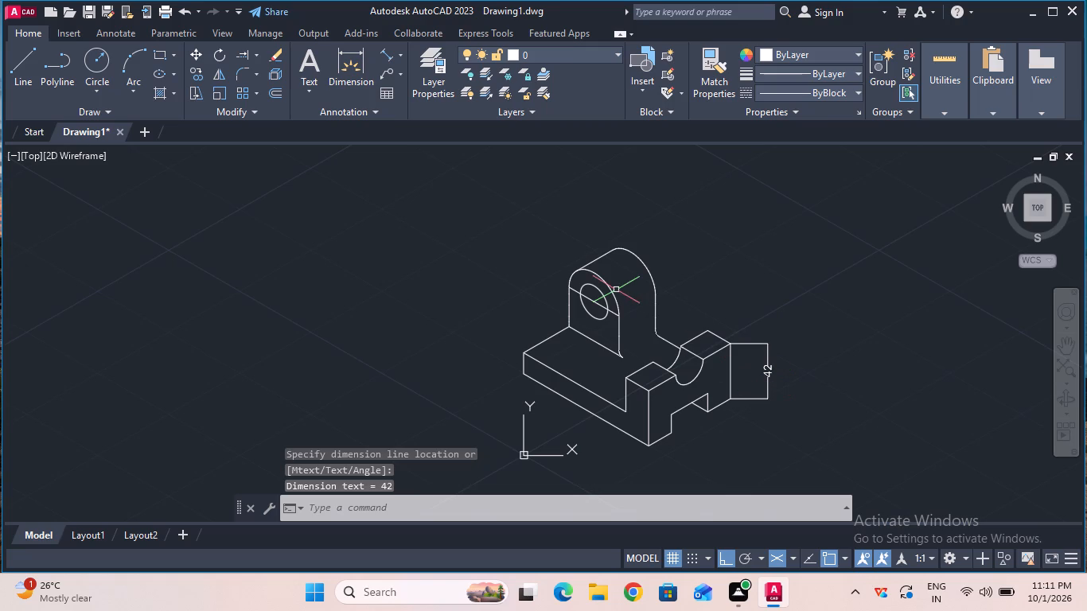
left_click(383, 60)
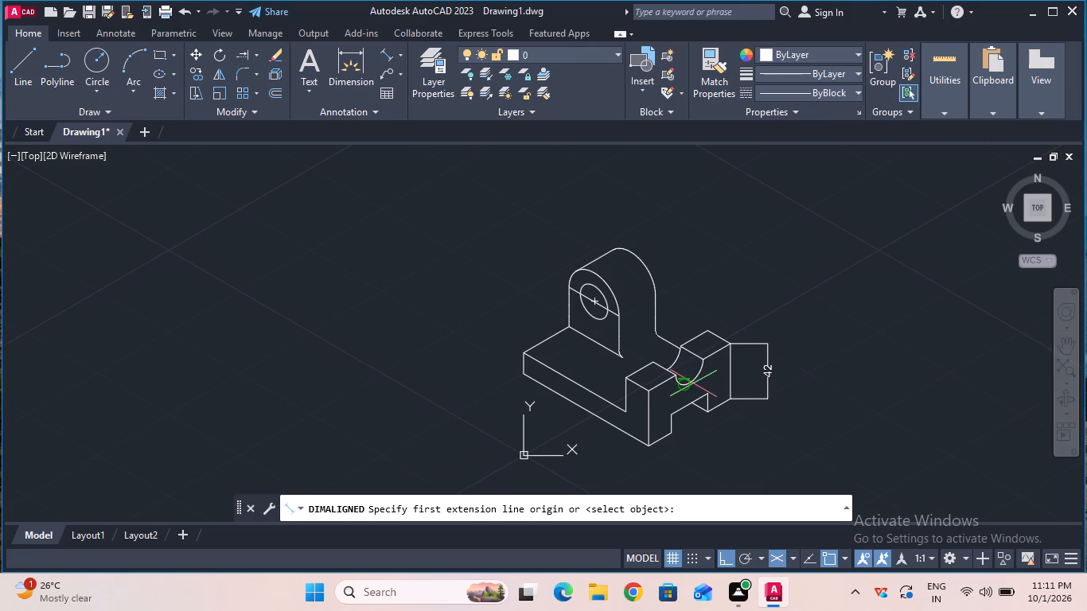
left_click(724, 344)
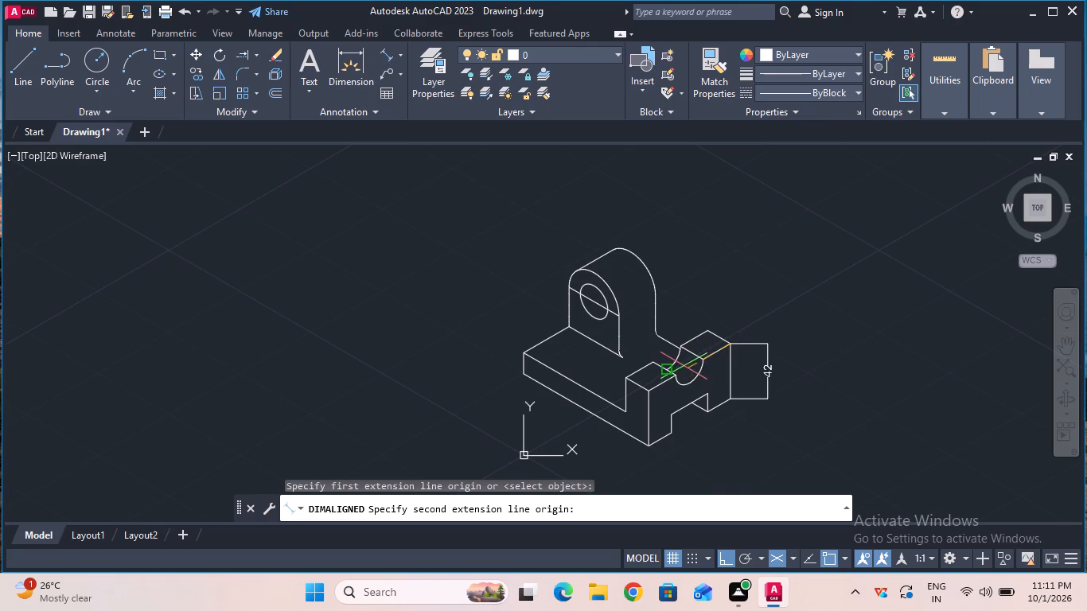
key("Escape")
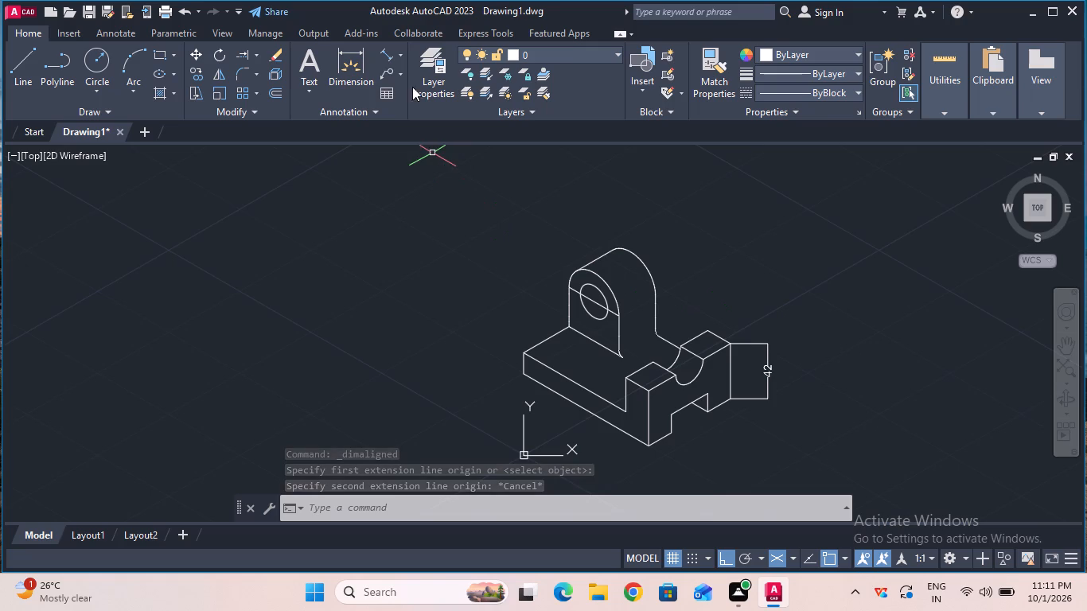
Add an aligned dimension for the bracket's overall length, below the base's long bottom edge.
left_click(385, 54)
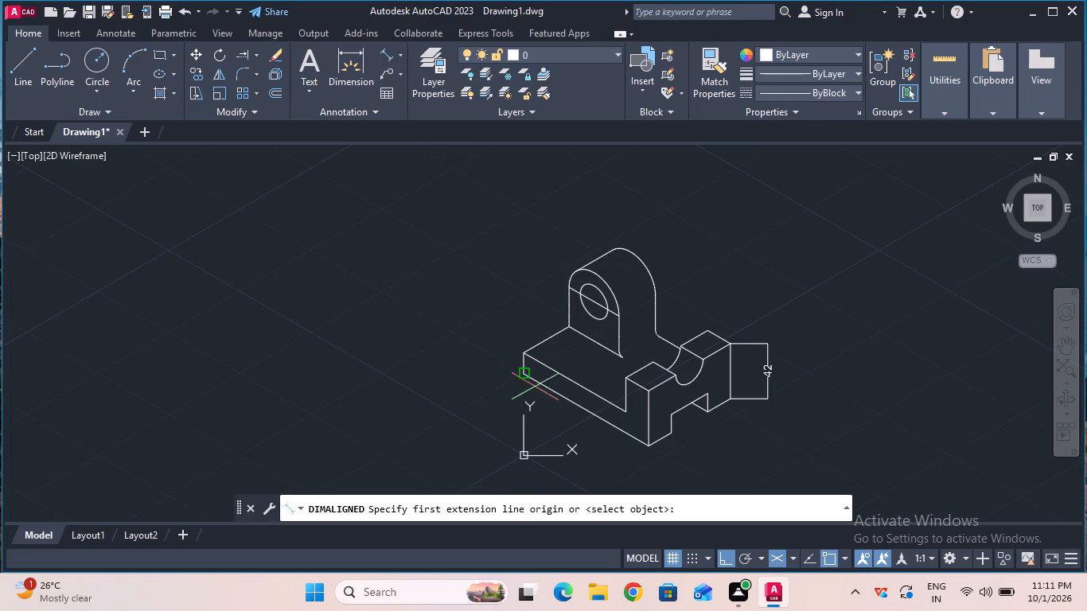
left_click(520, 374)
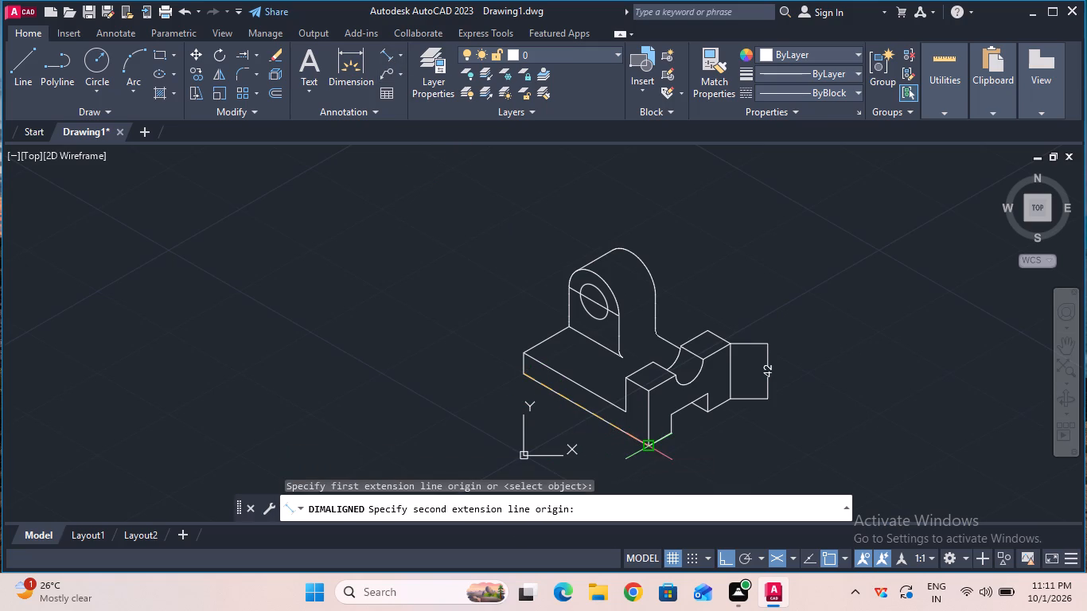
left_click(649, 448)
left_click(640, 460)
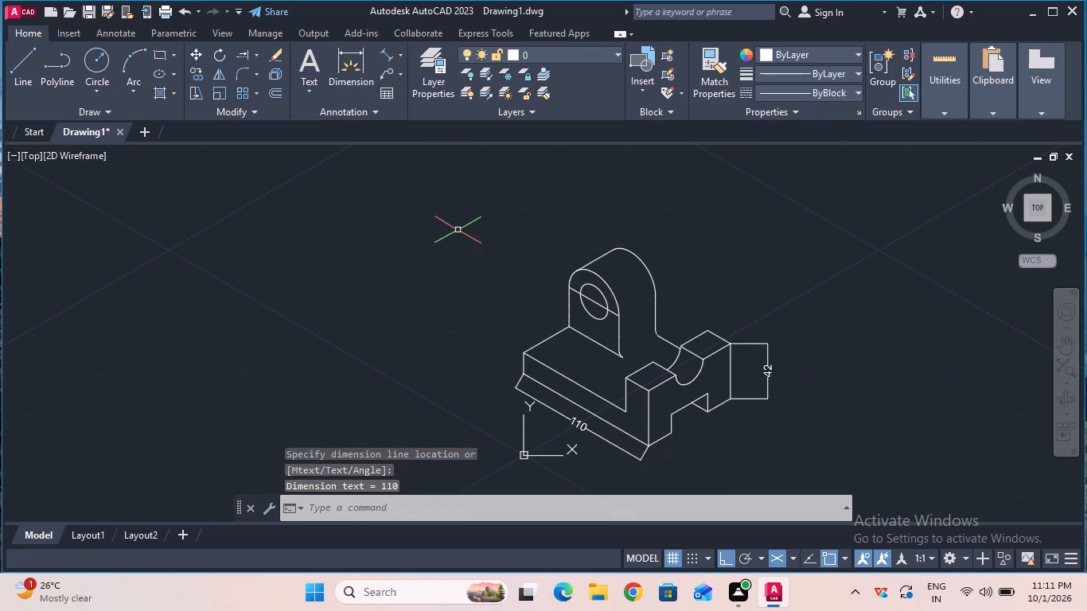
Add an aligned dimension for the bracket's overall width, below the slotted end face's bottom edge.
left_click(385, 60)
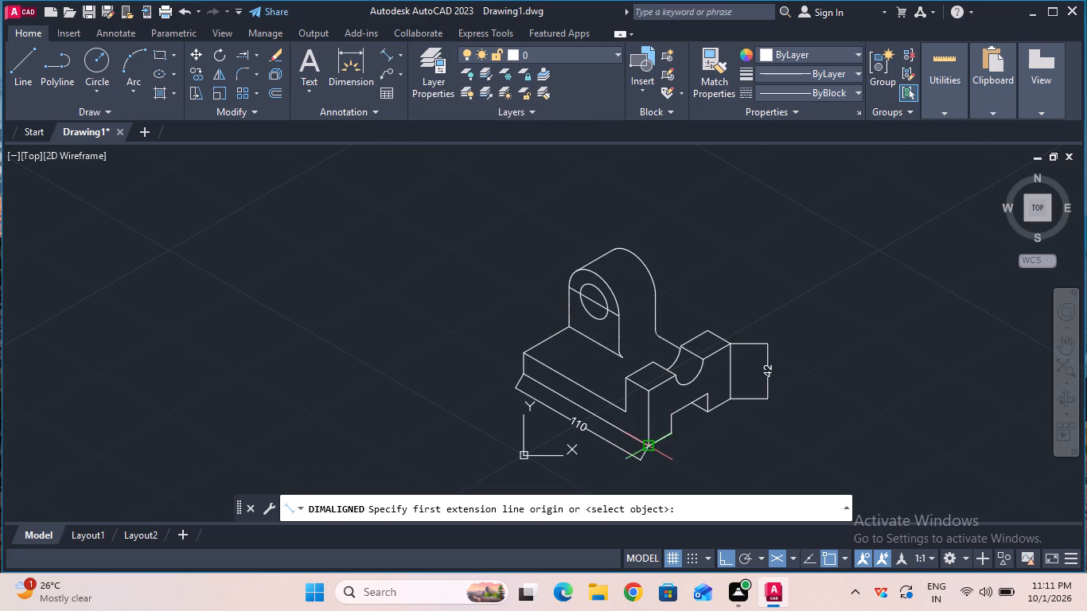
left_click(649, 442)
left_click(728, 401)
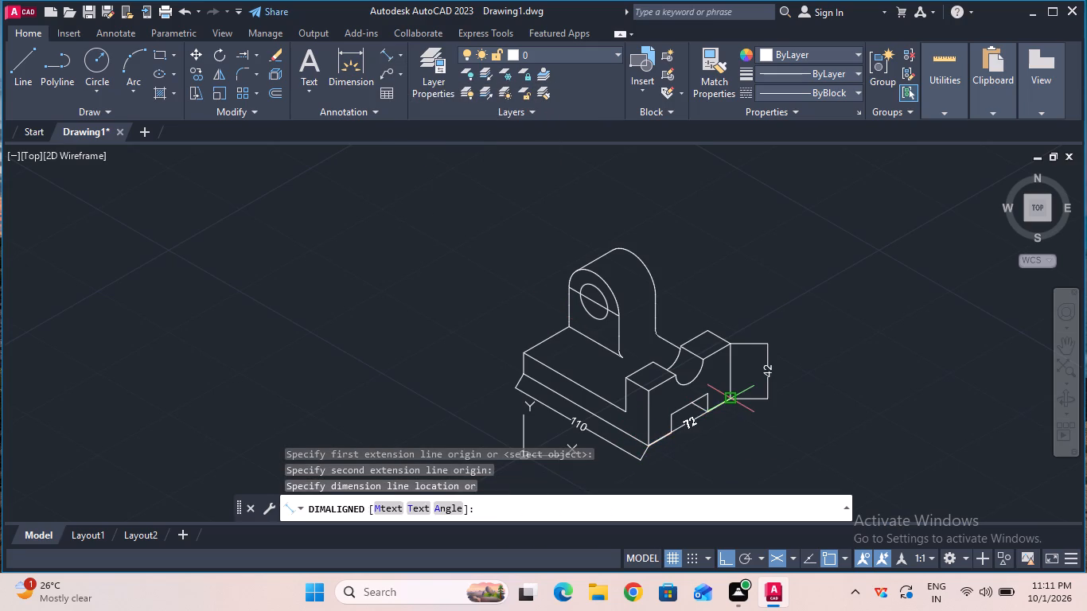
left_click(739, 422)
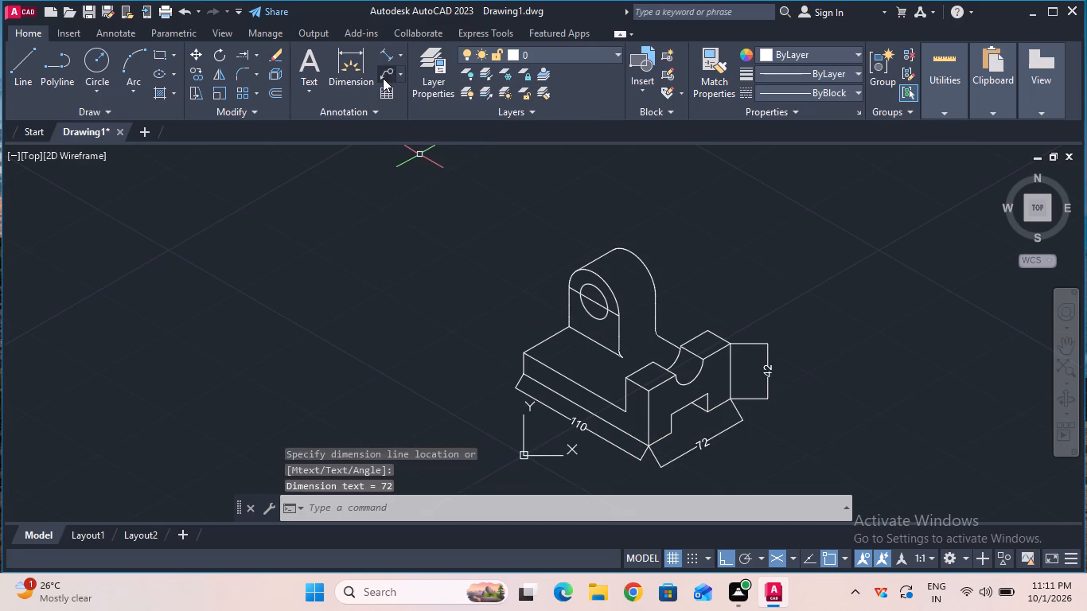
Add an aligned dimension for the width of the bottom slot, between its two lower corners and inside the overall width dimension.
left_click(385, 57)
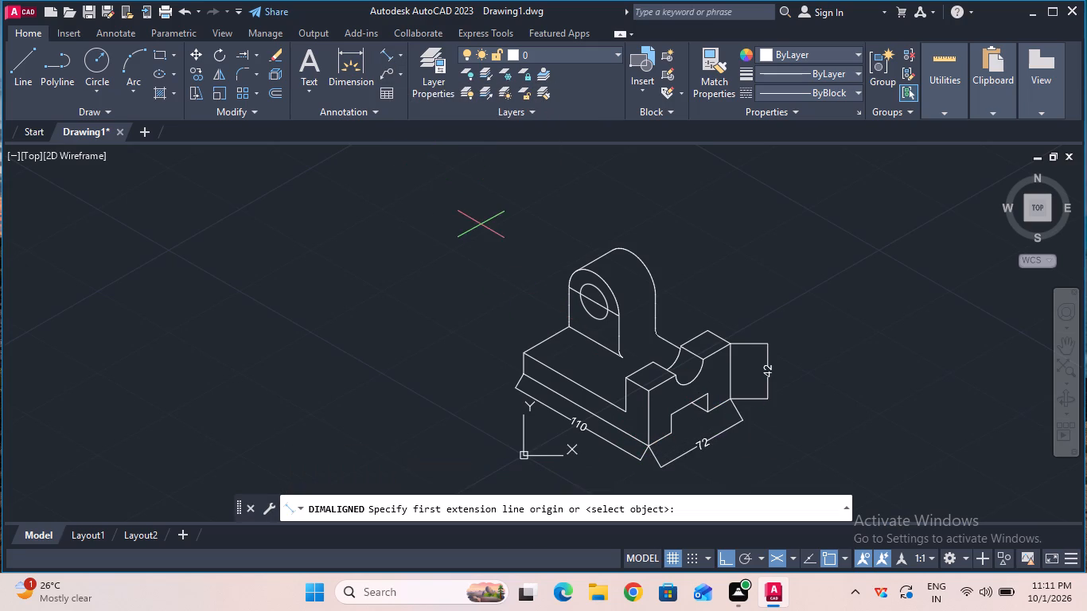
left_click(677, 434)
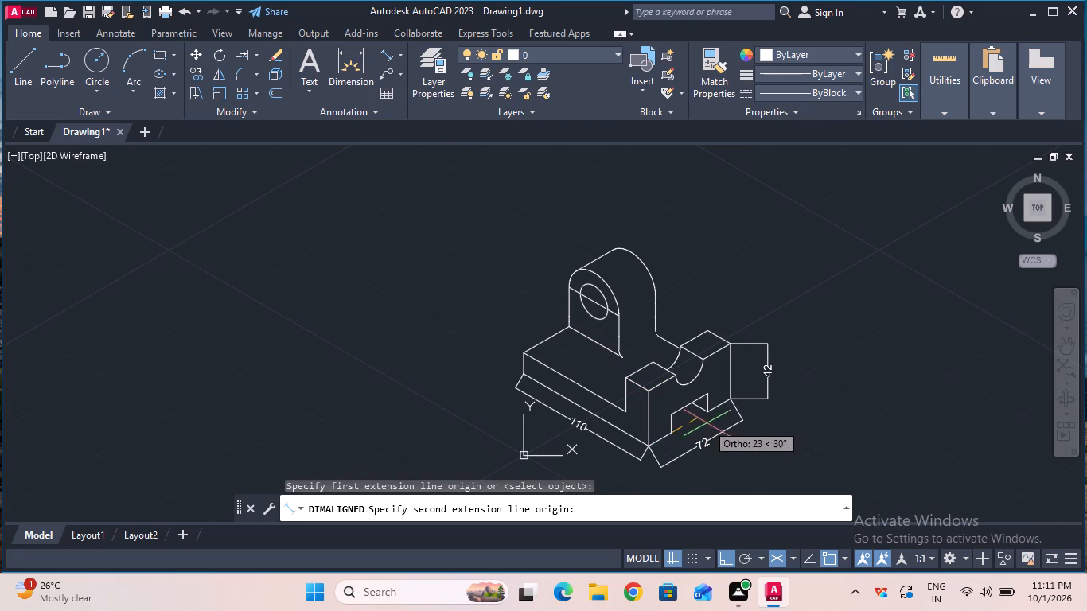
left_click(710, 414)
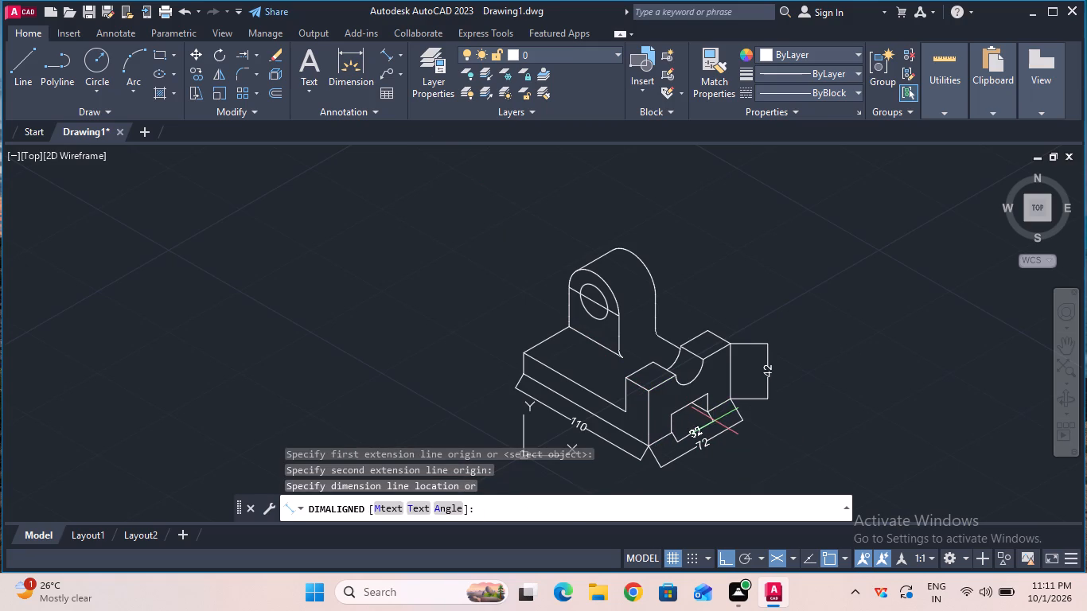
left_click(715, 421)
Add an aligned dimension for the raised end block's thickness, along its far top edge.
scroll(688, 405, "up", 1, "ctrl")
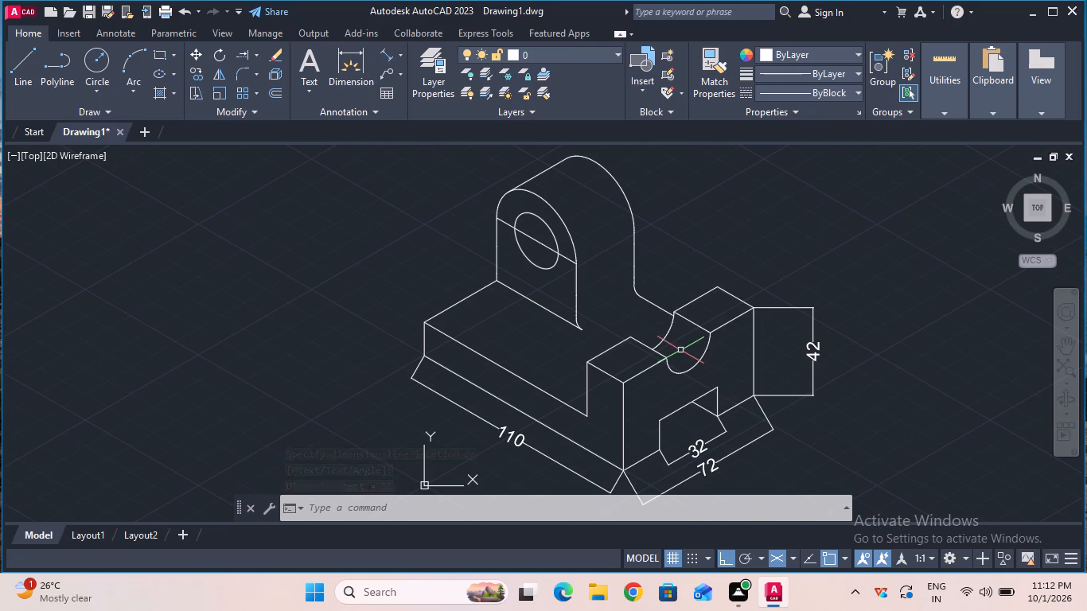
left_click(388, 60)
left_click(719, 287)
left_click(753, 306)
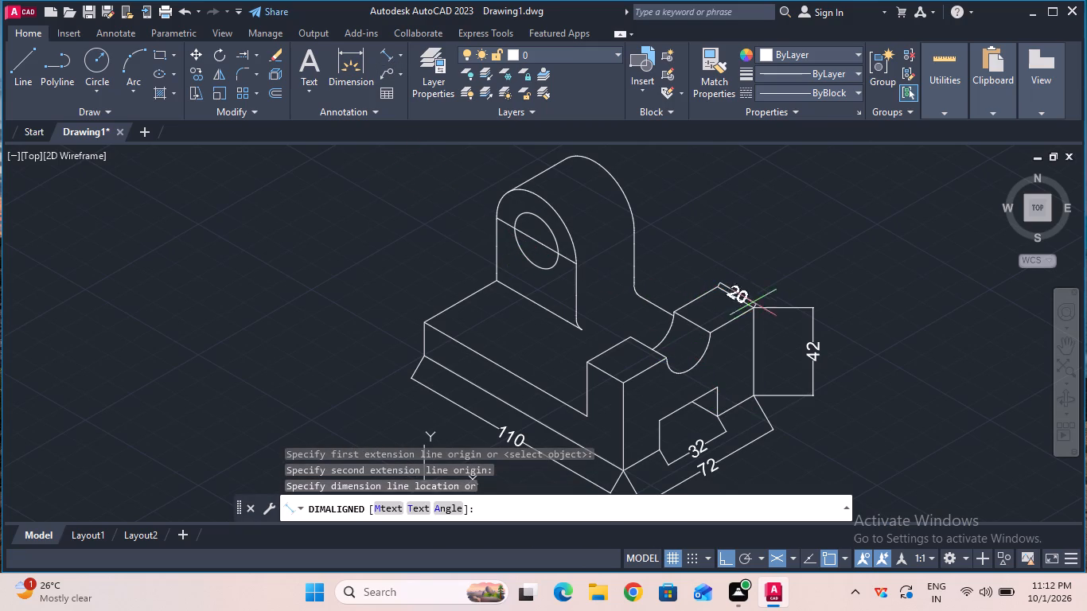
left_click(759, 284)
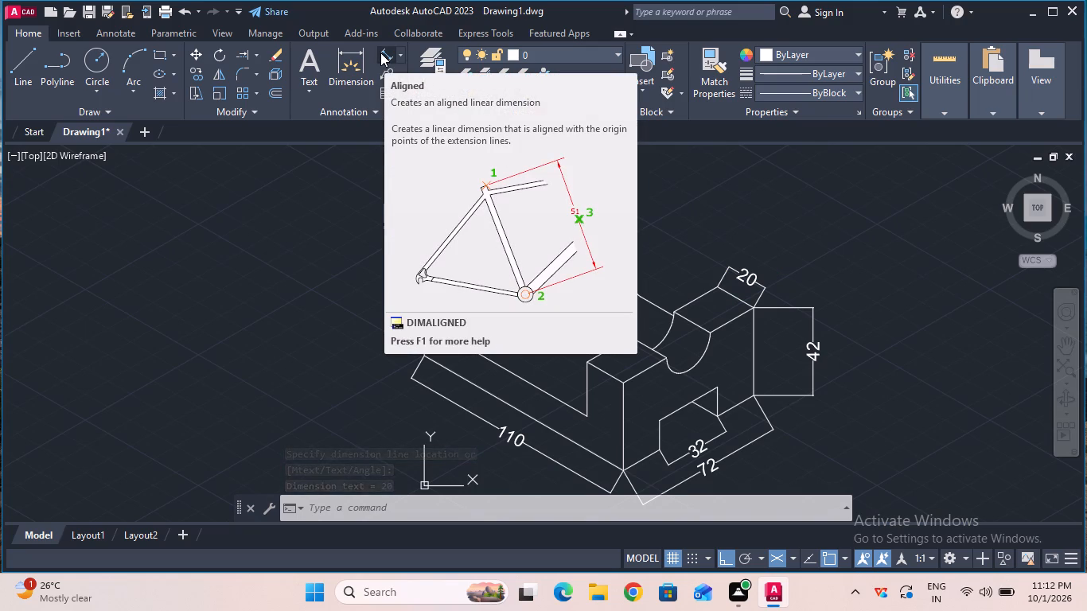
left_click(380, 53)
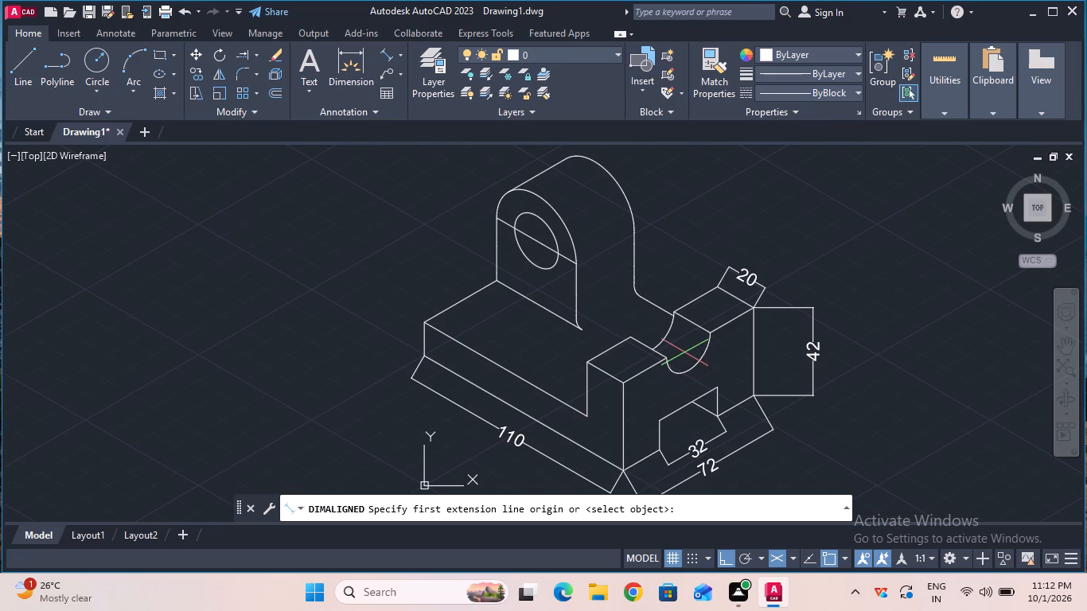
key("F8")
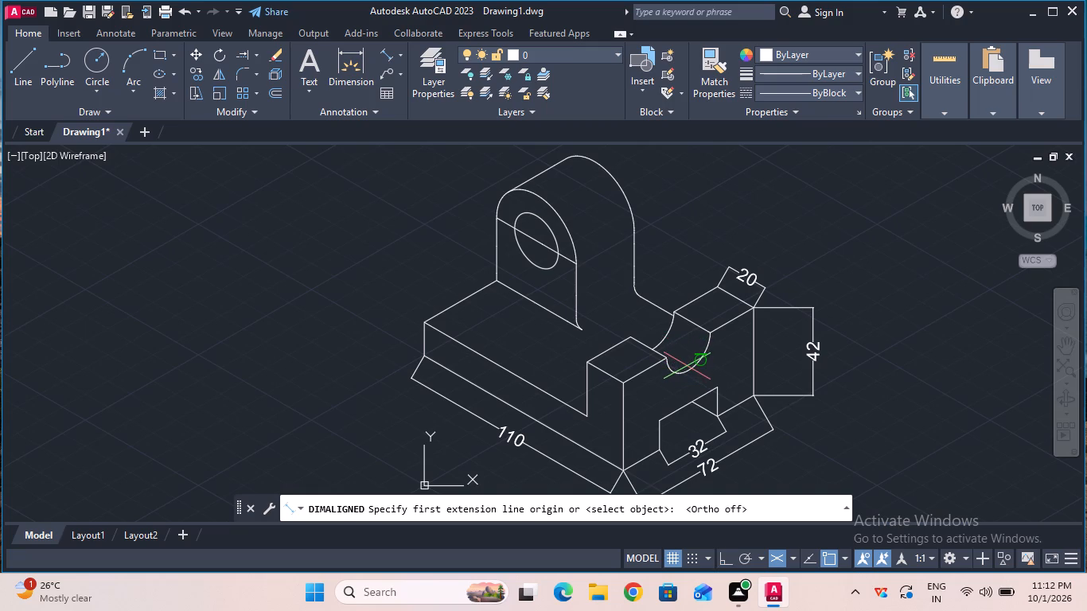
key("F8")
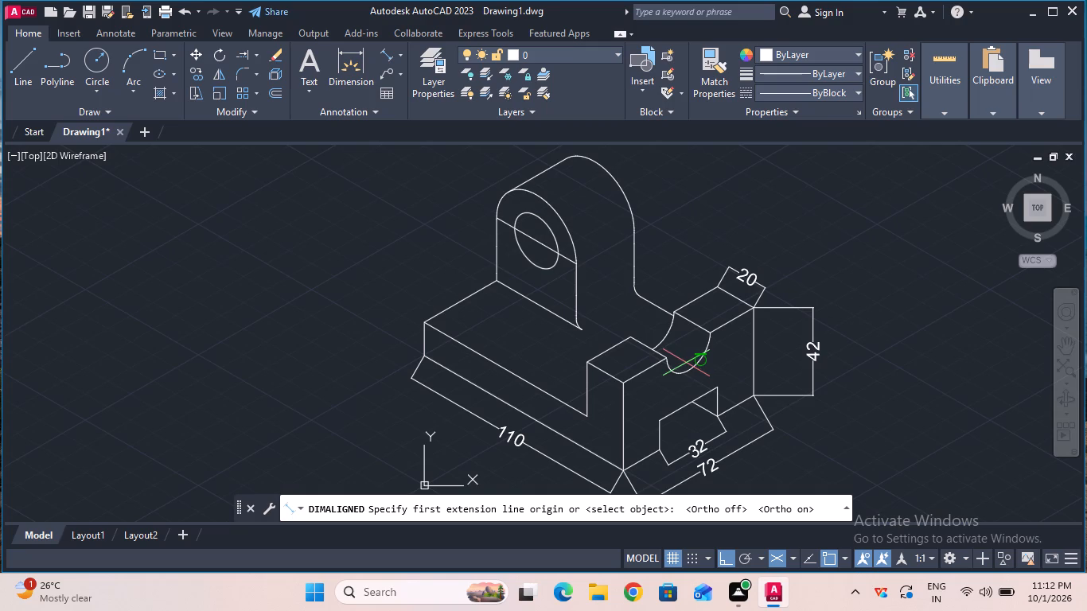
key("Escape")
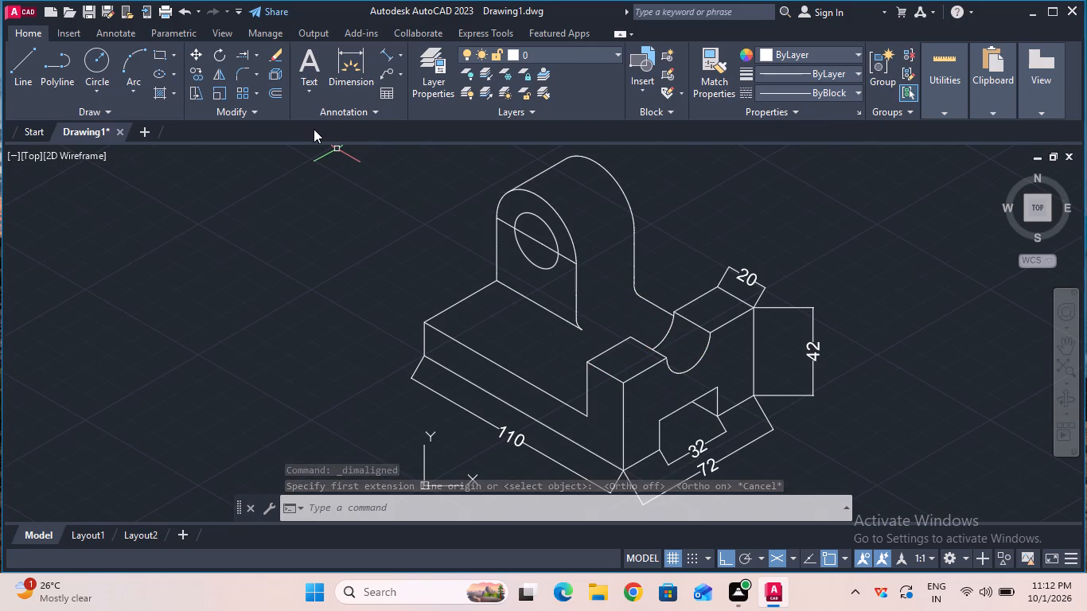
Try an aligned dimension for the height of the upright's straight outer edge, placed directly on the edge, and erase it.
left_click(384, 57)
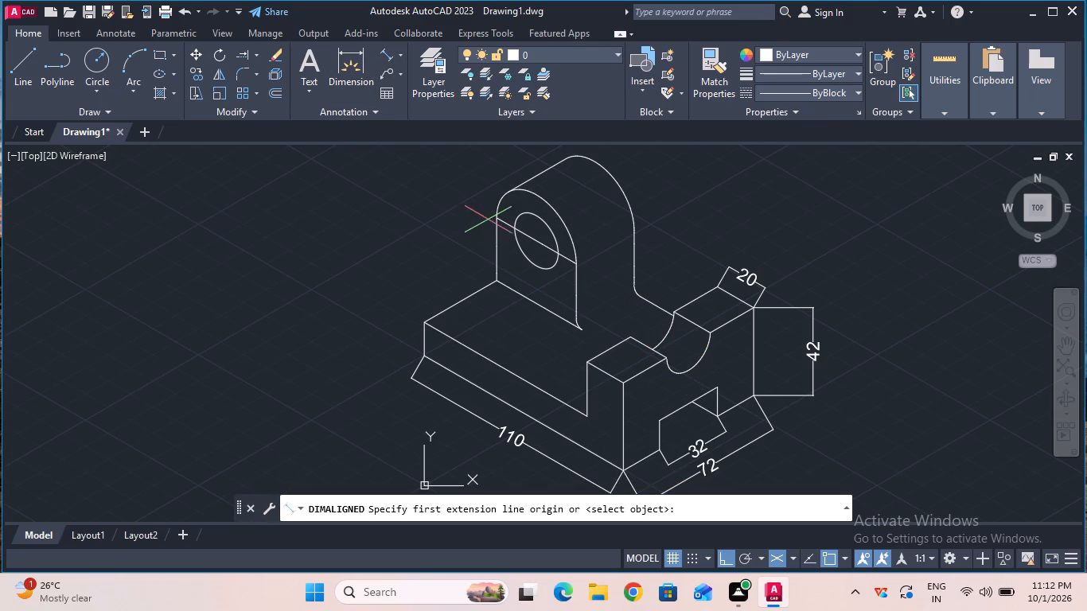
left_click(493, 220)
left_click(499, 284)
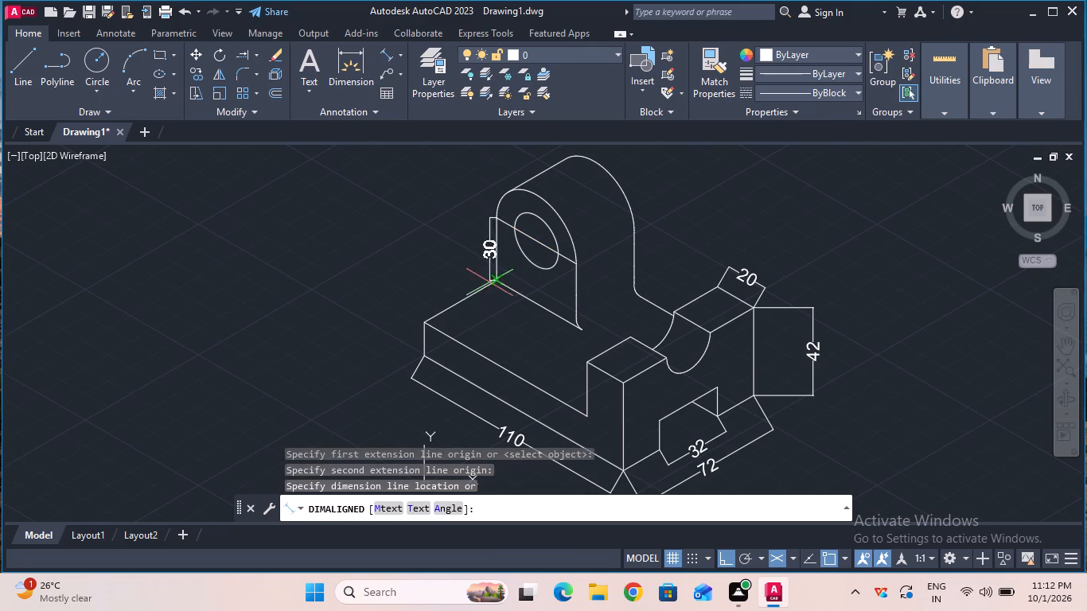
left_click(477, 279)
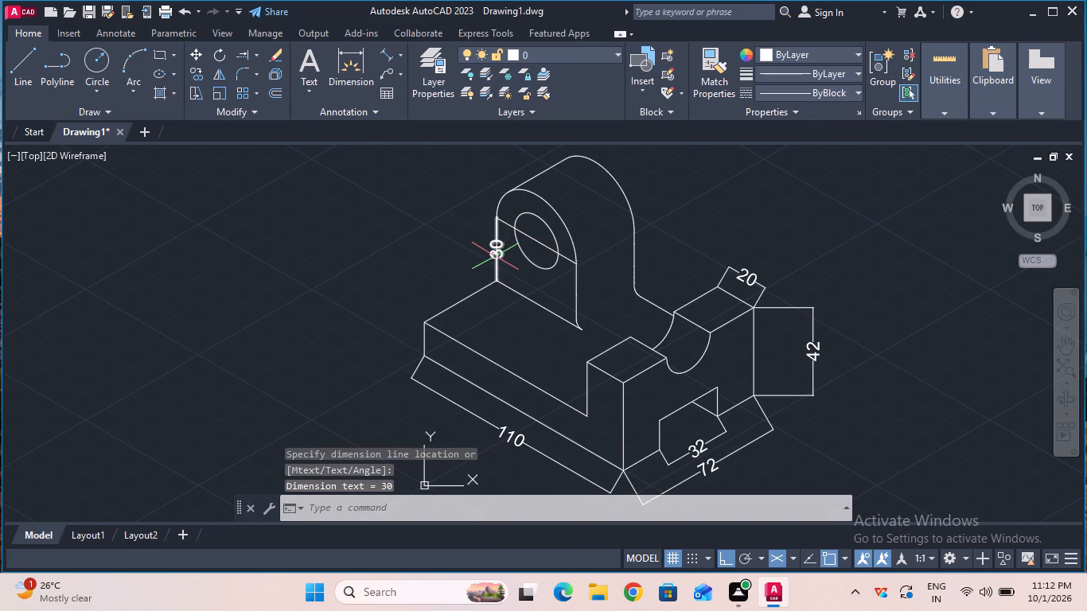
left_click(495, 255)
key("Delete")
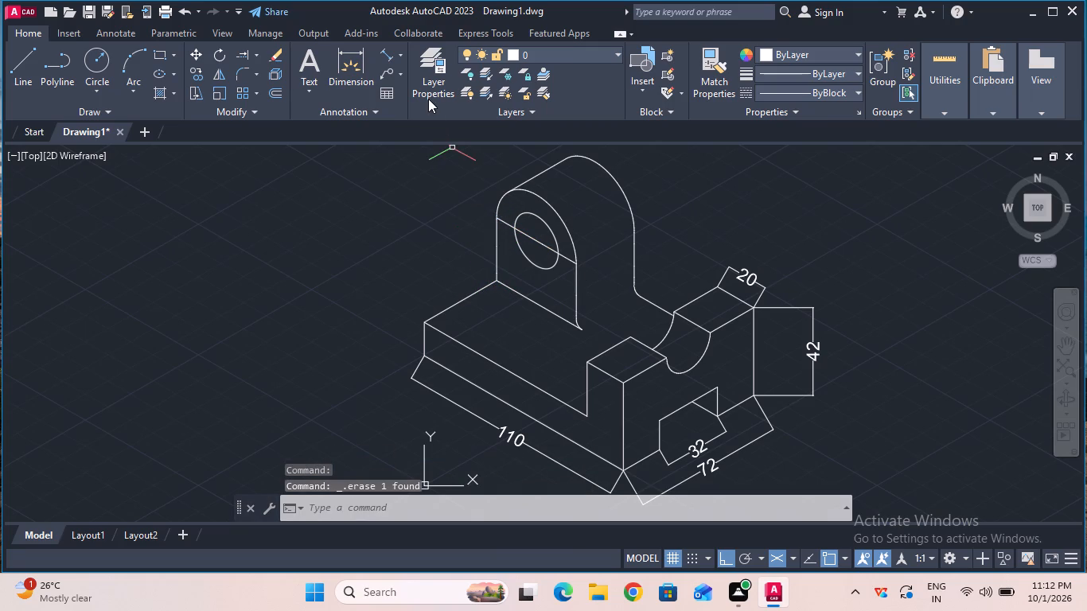
Add an aligned dimension for the height of the upright's straight outer edge, from the base top to the arc's start, offset clear of the edge.
left_click(388, 55)
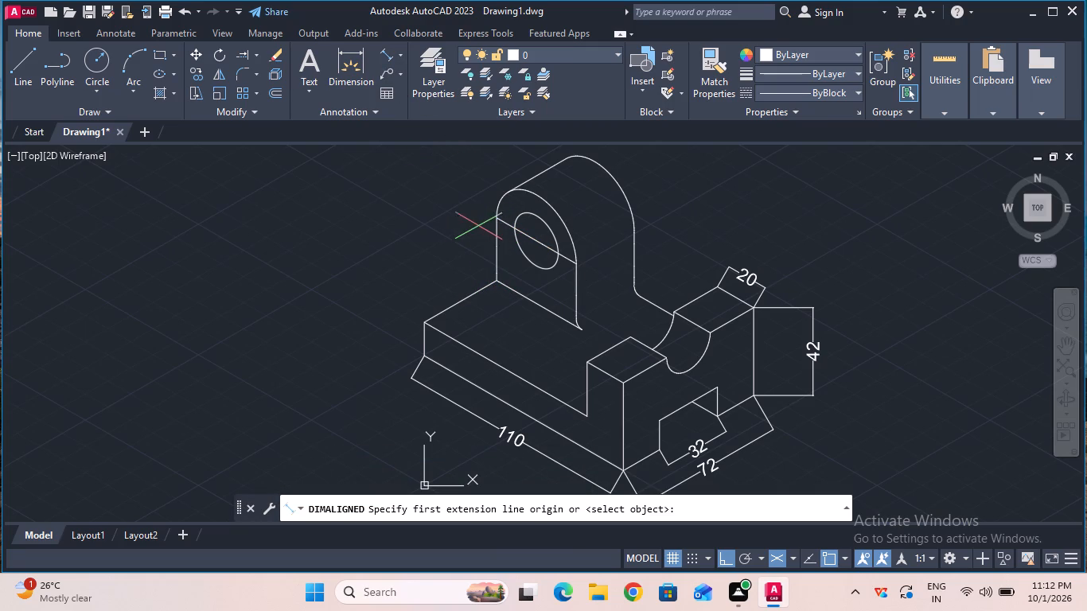
left_click(498, 221)
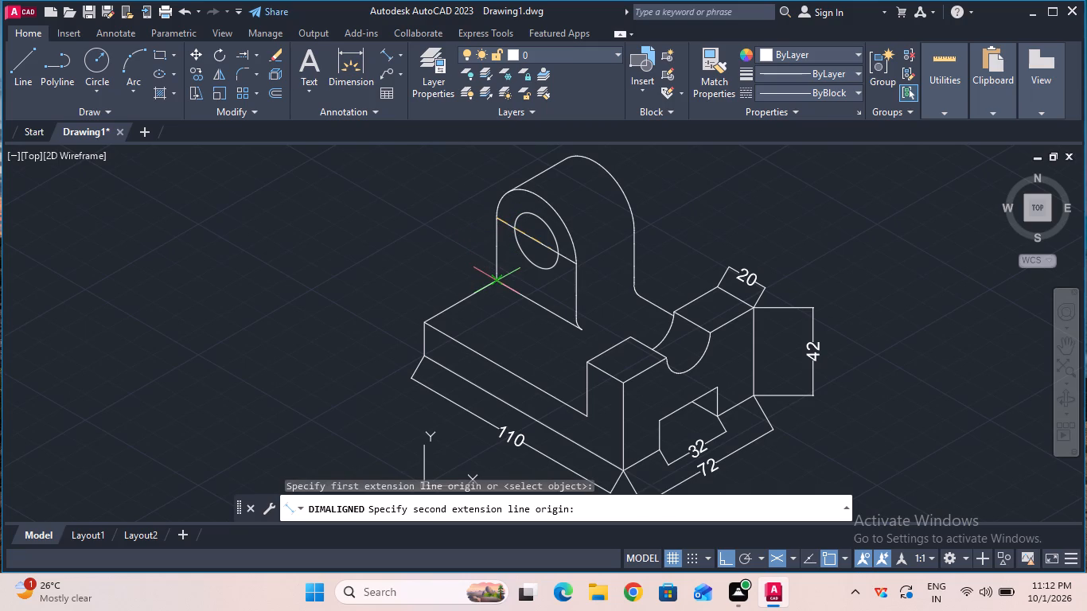
left_click(493, 282)
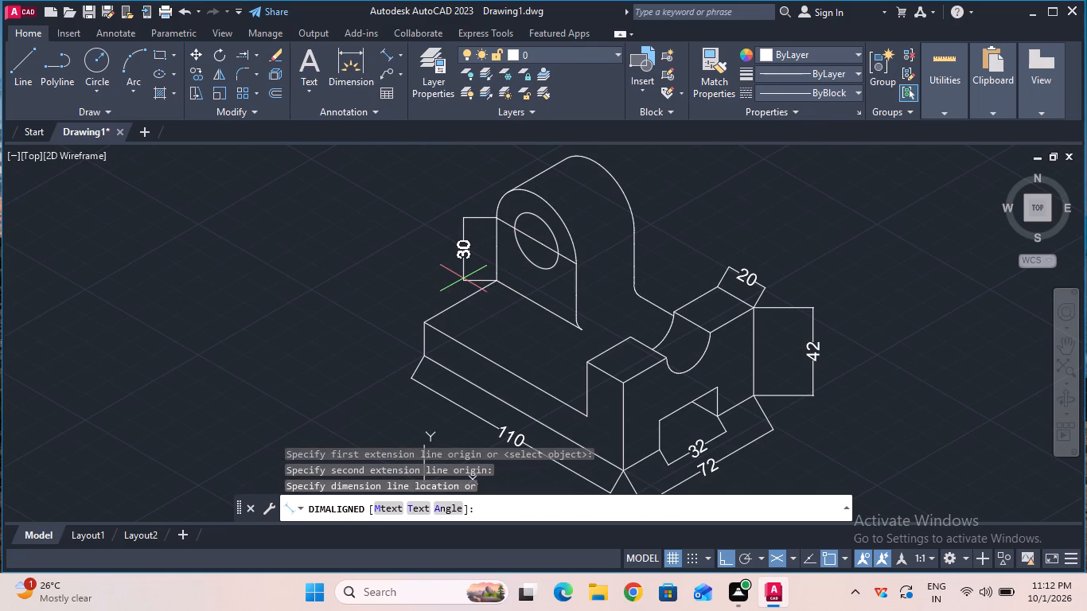
left_click(446, 275)
scroll(477, 289, "down", 1, "ctrl")
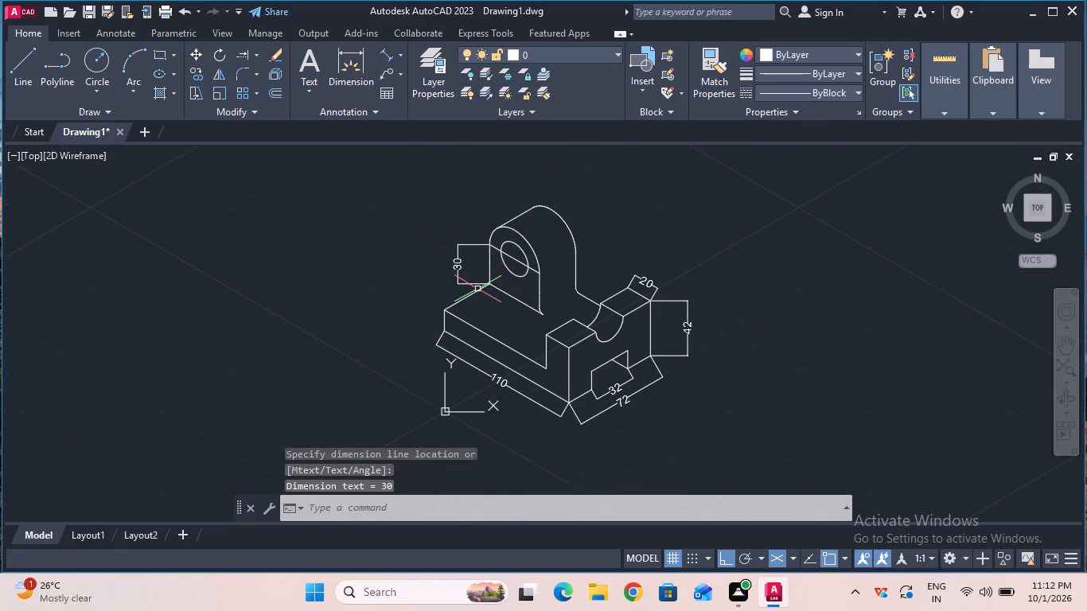
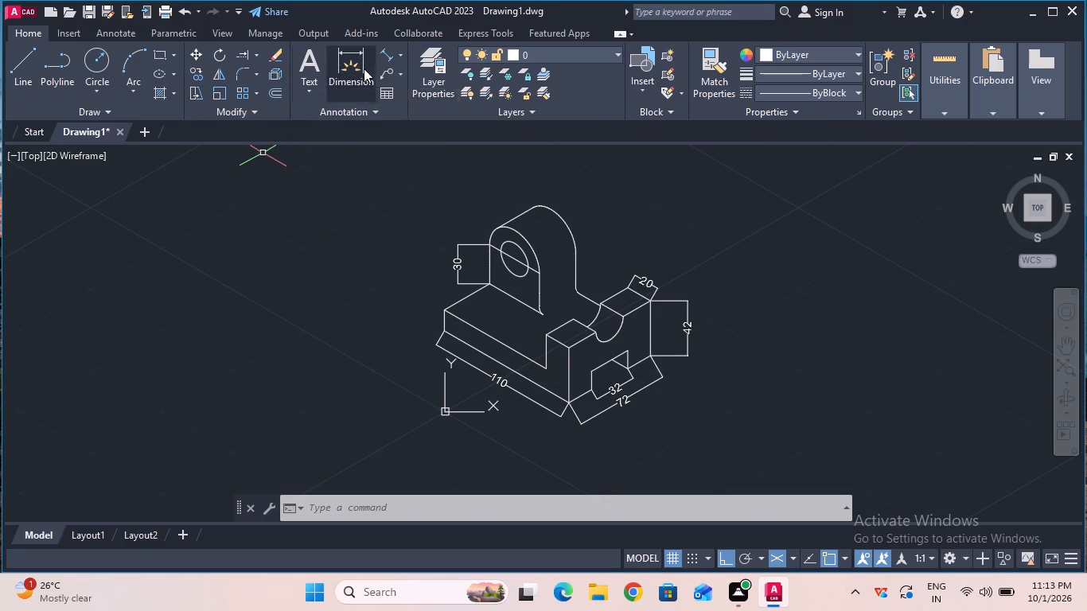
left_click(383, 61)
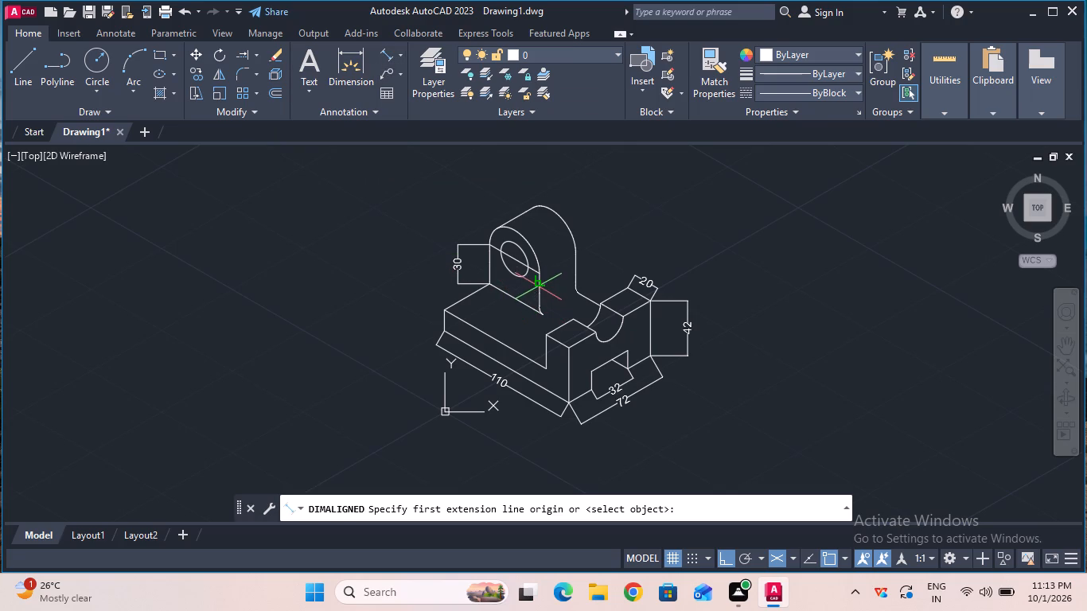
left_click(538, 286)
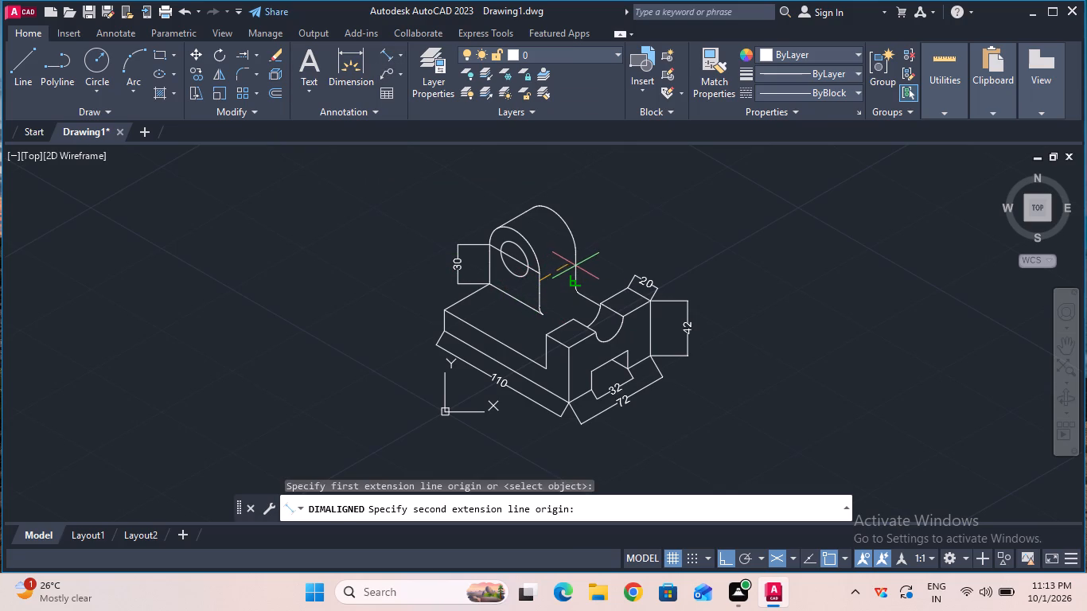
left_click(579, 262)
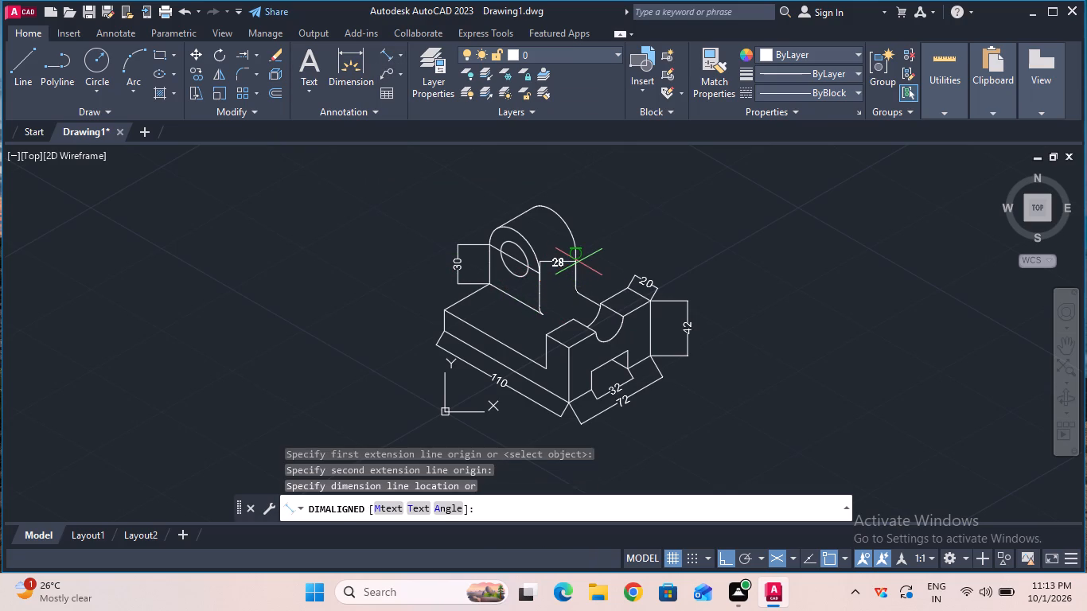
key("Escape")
Add a 32 mm aligned dimension for the upright's thickness, running at 30° from its near straight edge and offset below.
scroll(579, 262, "up", 1, "ctrl")
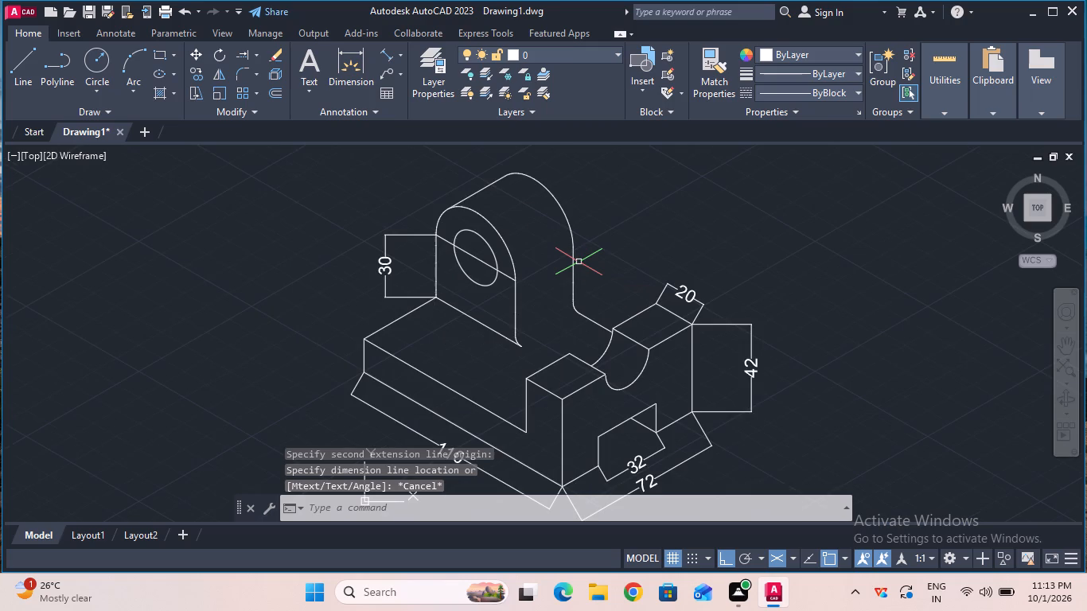
left_click(392, 51)
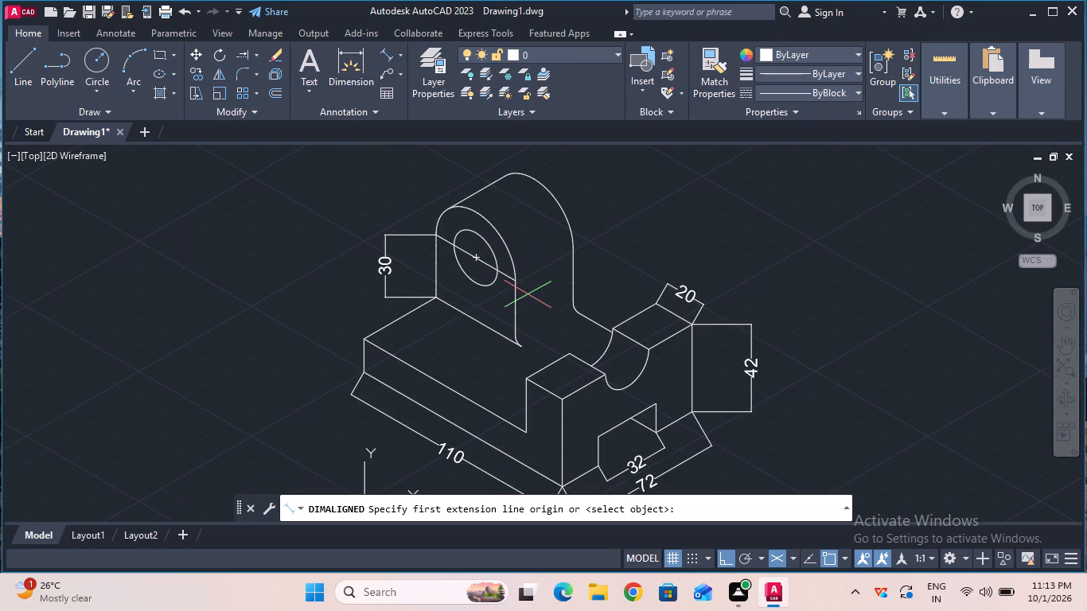
left_click(517, 291)
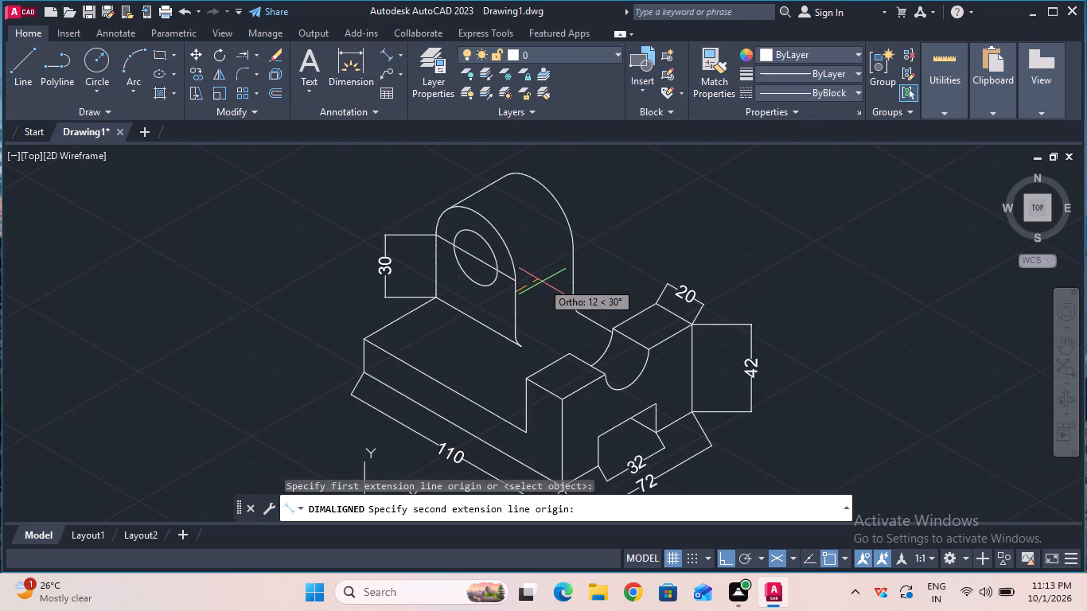
type("32")
key("Return")
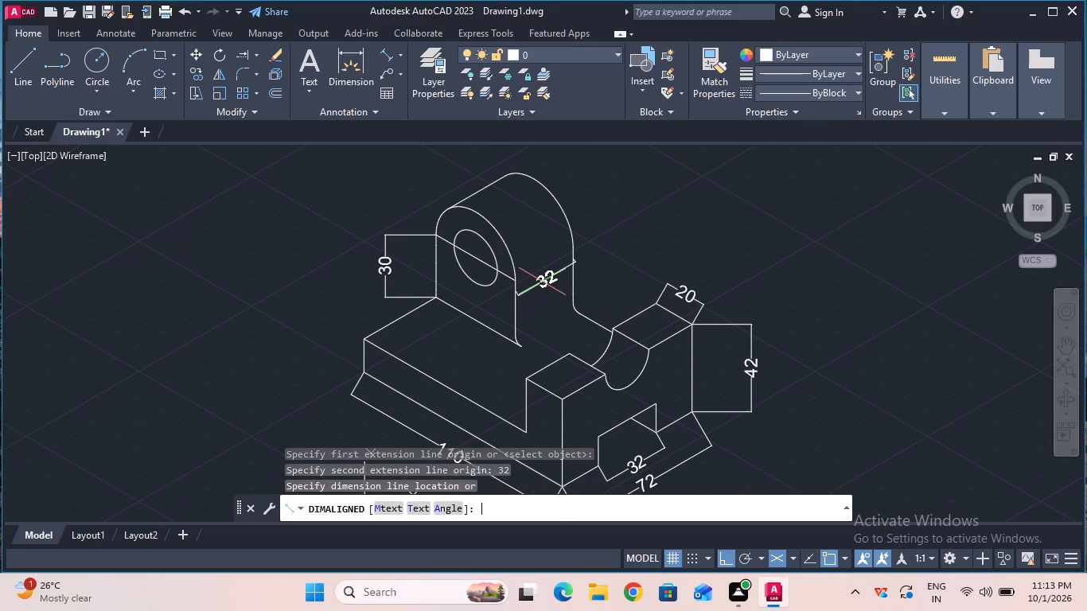
left_click(556, 313)
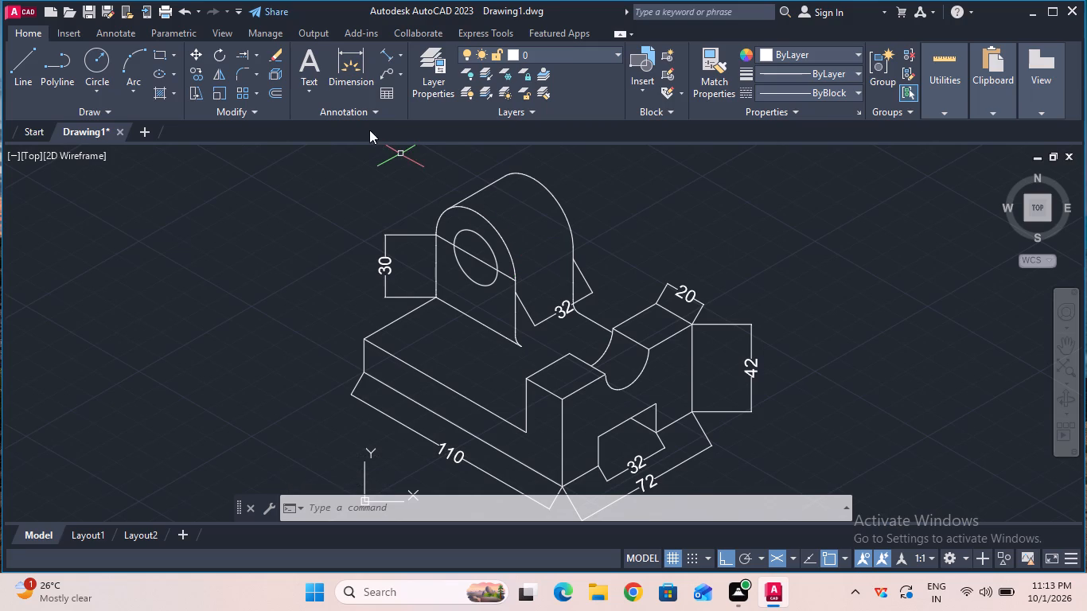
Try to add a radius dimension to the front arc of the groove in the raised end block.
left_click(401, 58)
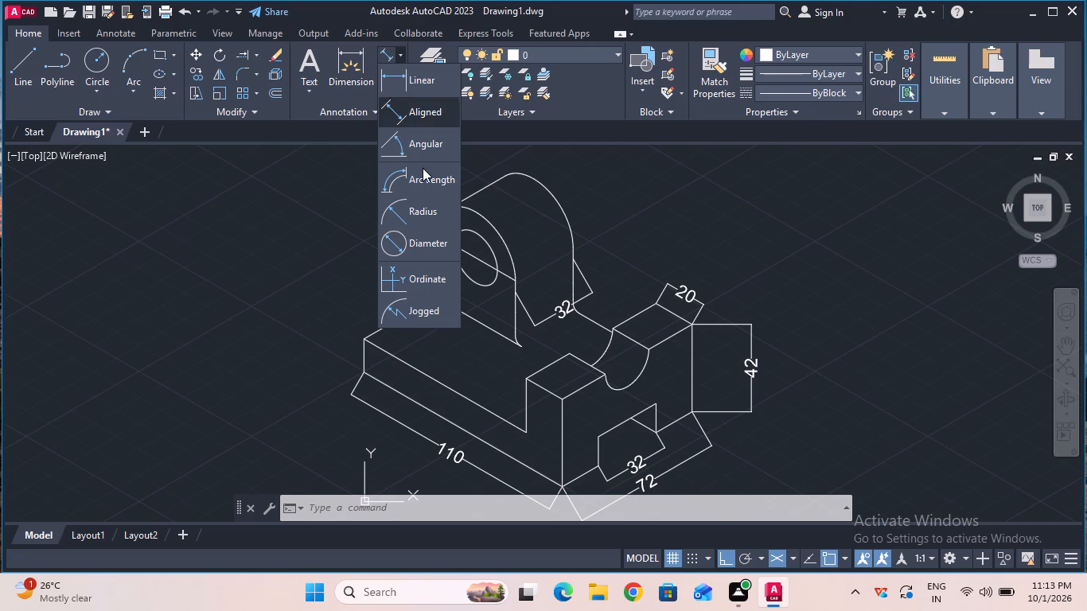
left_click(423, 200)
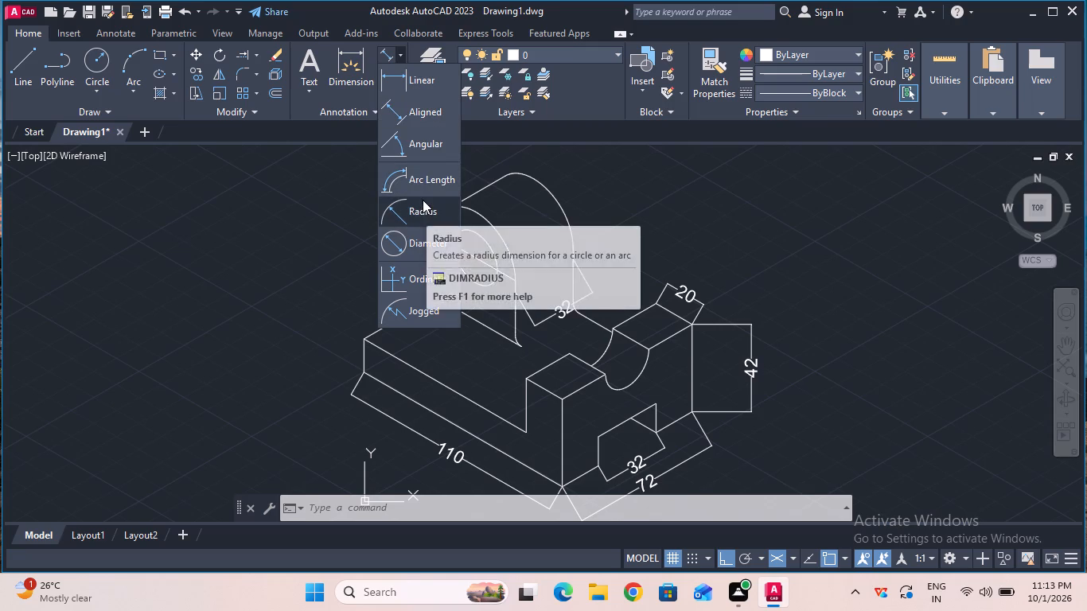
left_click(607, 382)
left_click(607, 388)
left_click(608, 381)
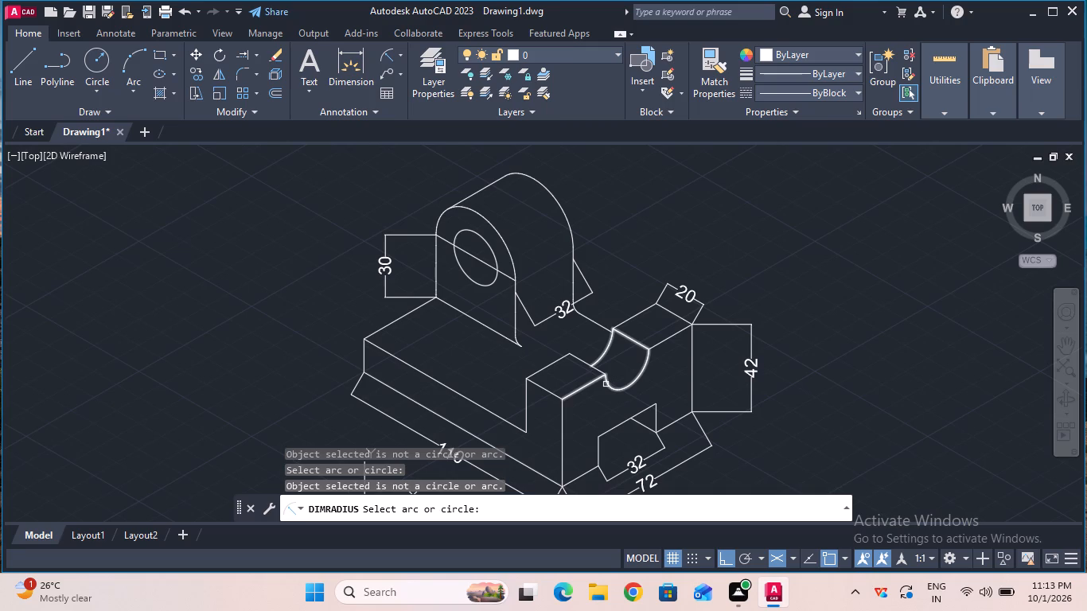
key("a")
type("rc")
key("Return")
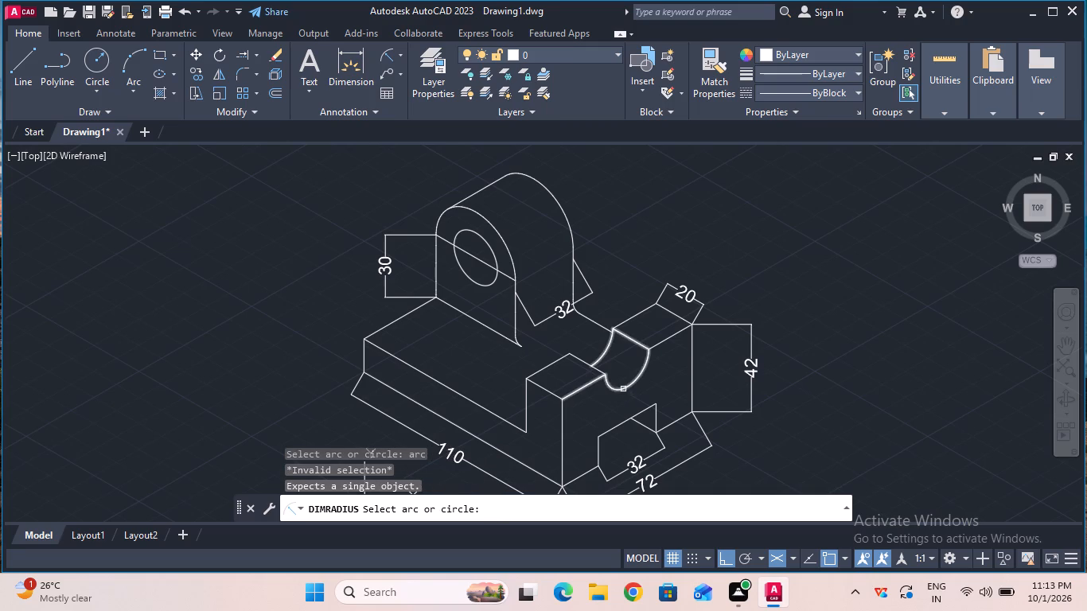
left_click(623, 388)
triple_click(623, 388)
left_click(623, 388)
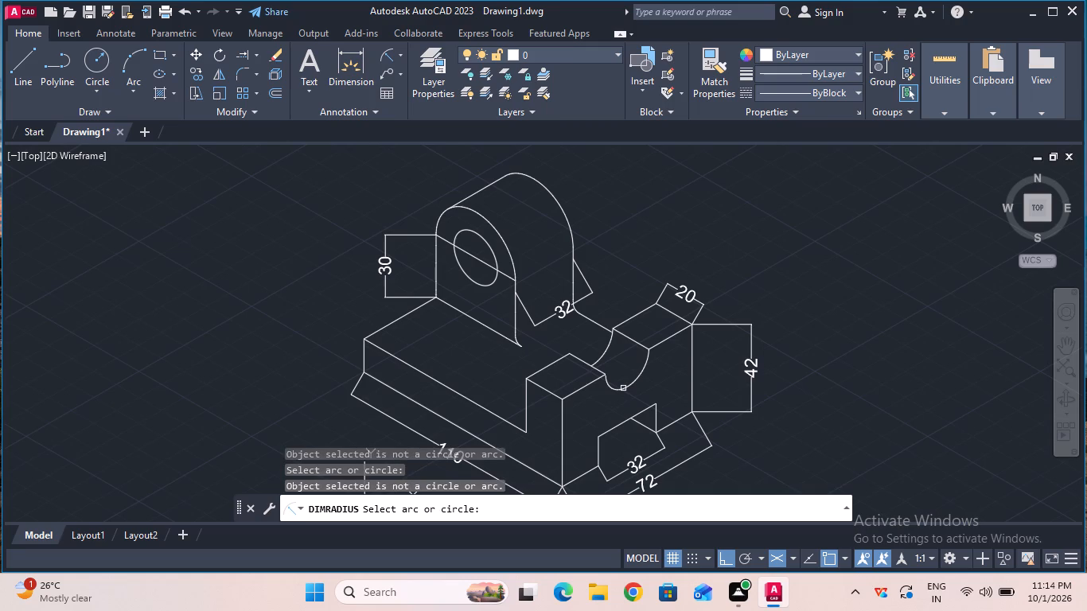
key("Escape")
Turn off the command log file with LOGFILEOFF.
scroll(344, 351, "down", 2, "ctrl")
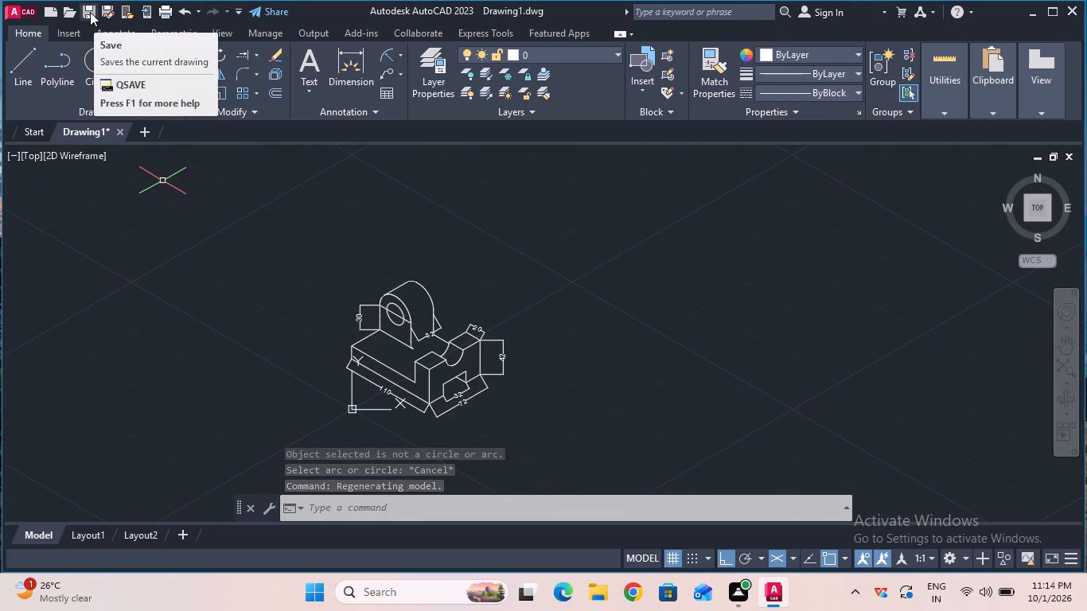
left_click(395, 516)
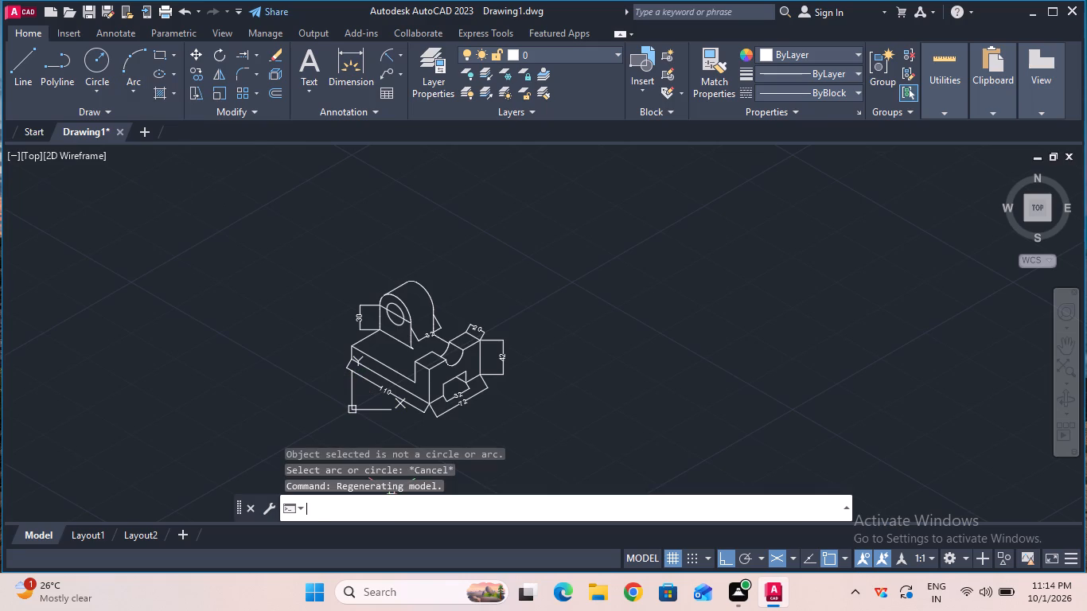
type("log")
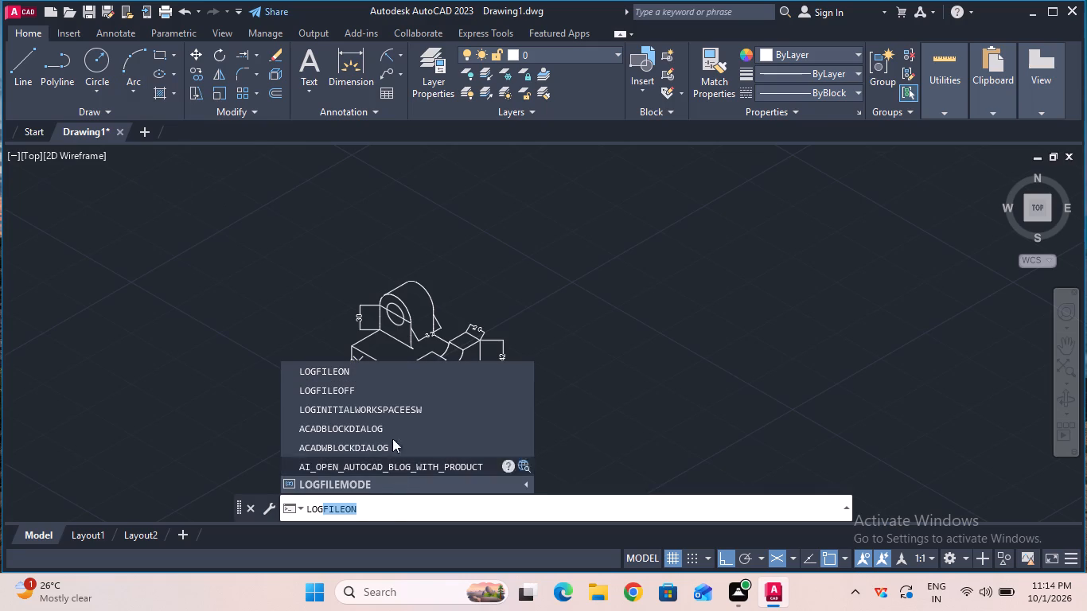
left_click(392, 389)
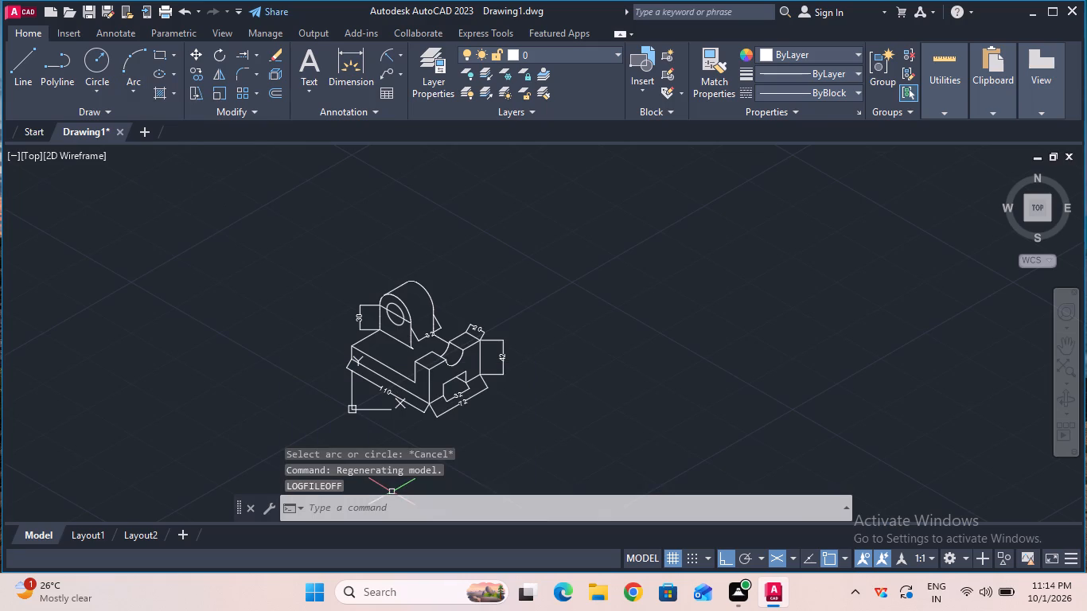
Save the drawing in Documents as "3D Bearing Bracket" in the AutoCAD 2018 Drawing format.
left_click(87, 10)
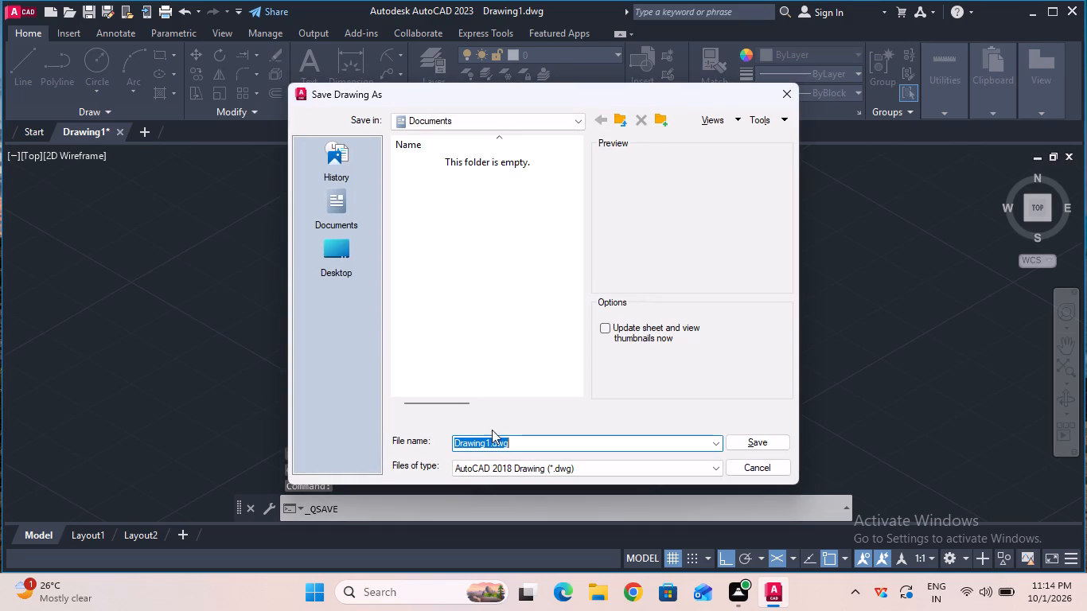
key("BackSpace")
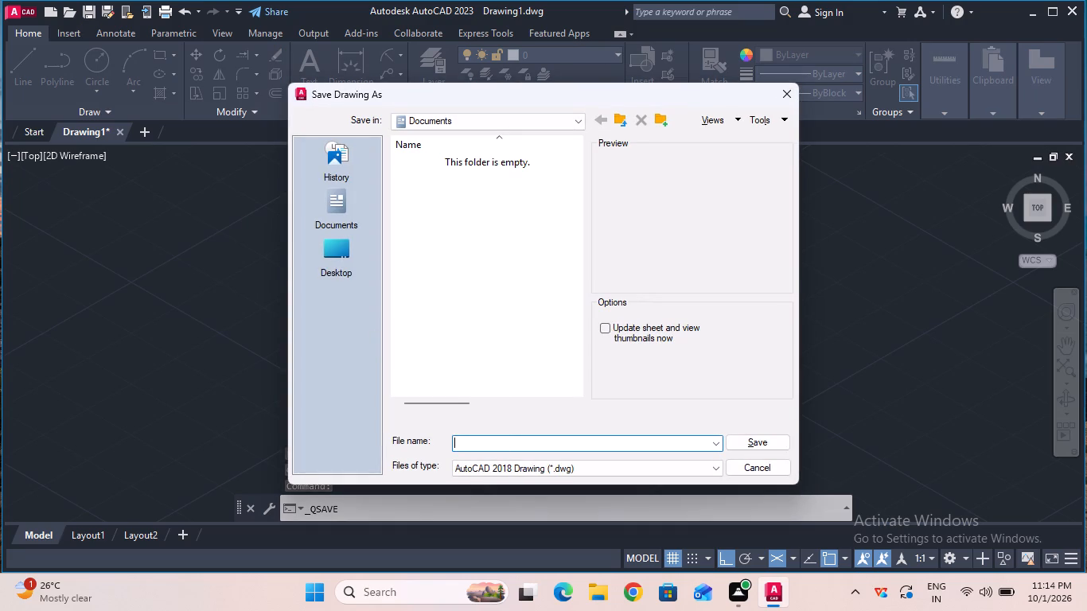
key("3")
key("d")
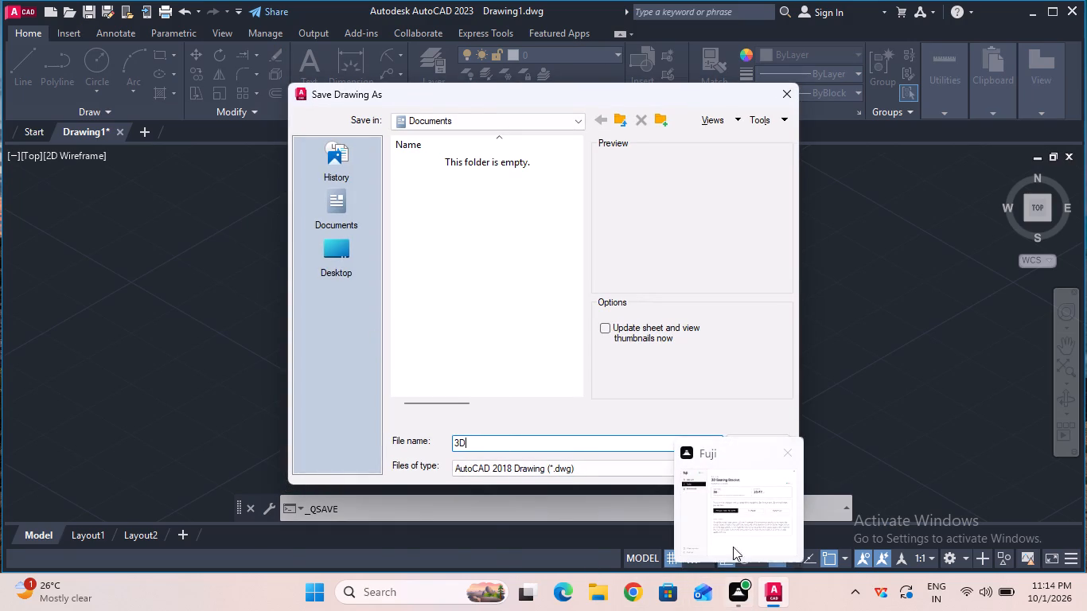
left_click(521, 448)
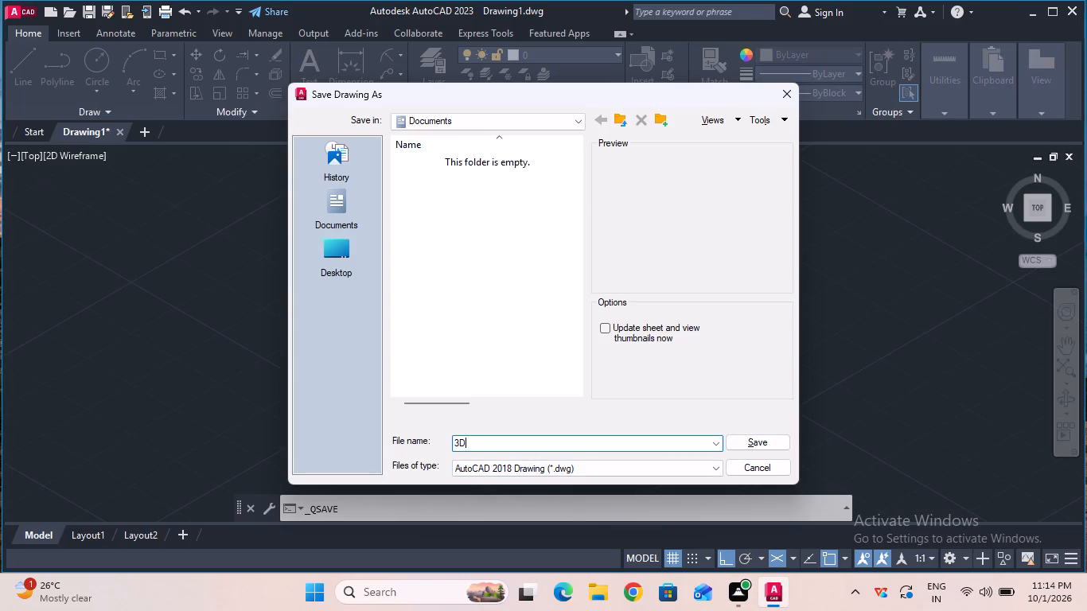
key("space")
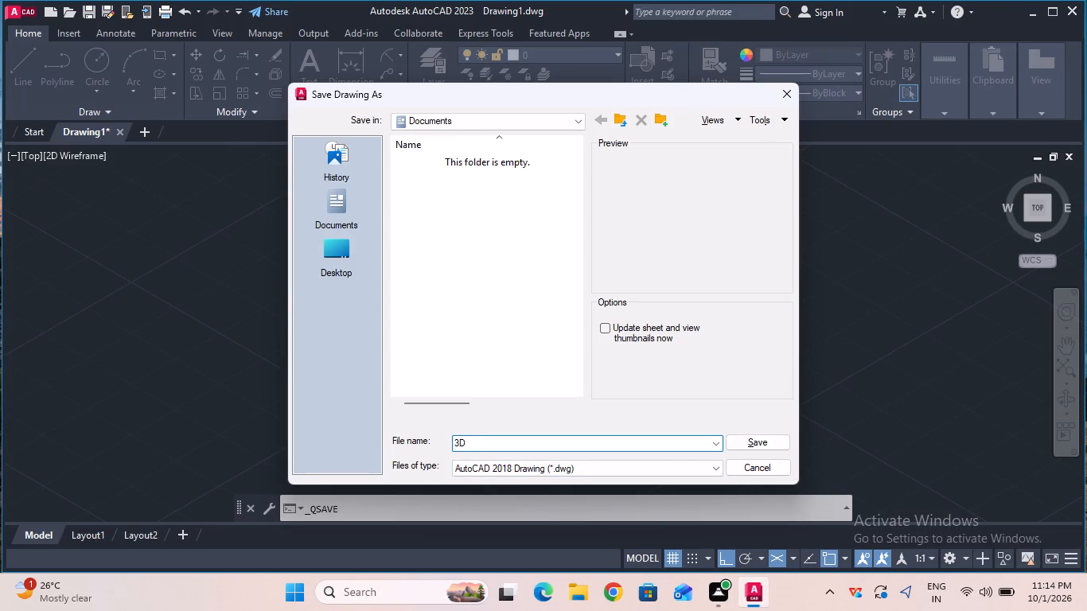
key("b")
type("earing")
key("space")
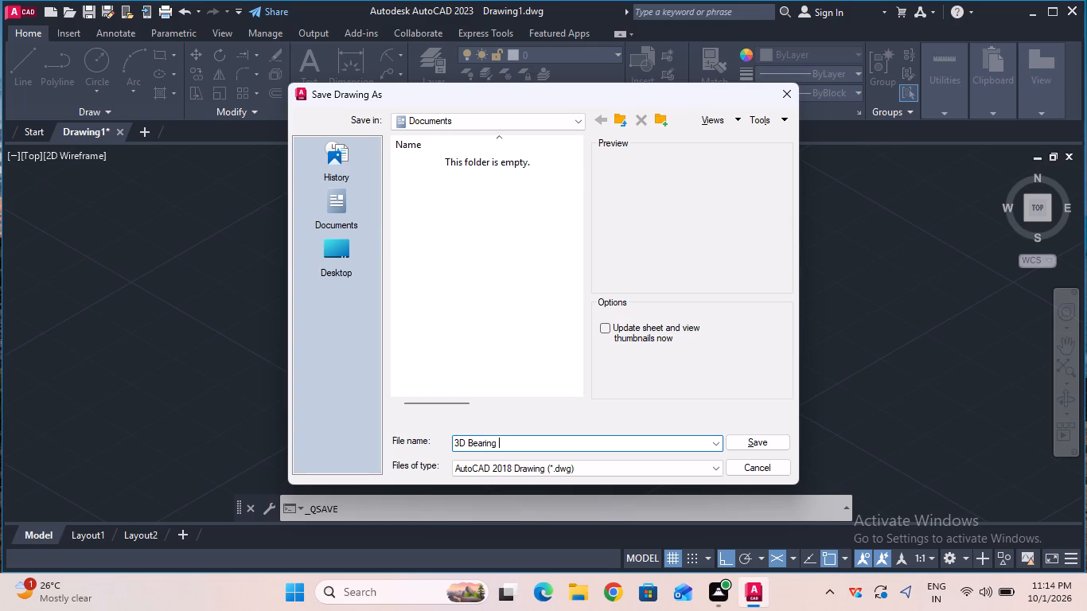
key("b")
type("racket")
left_click(736, 439)
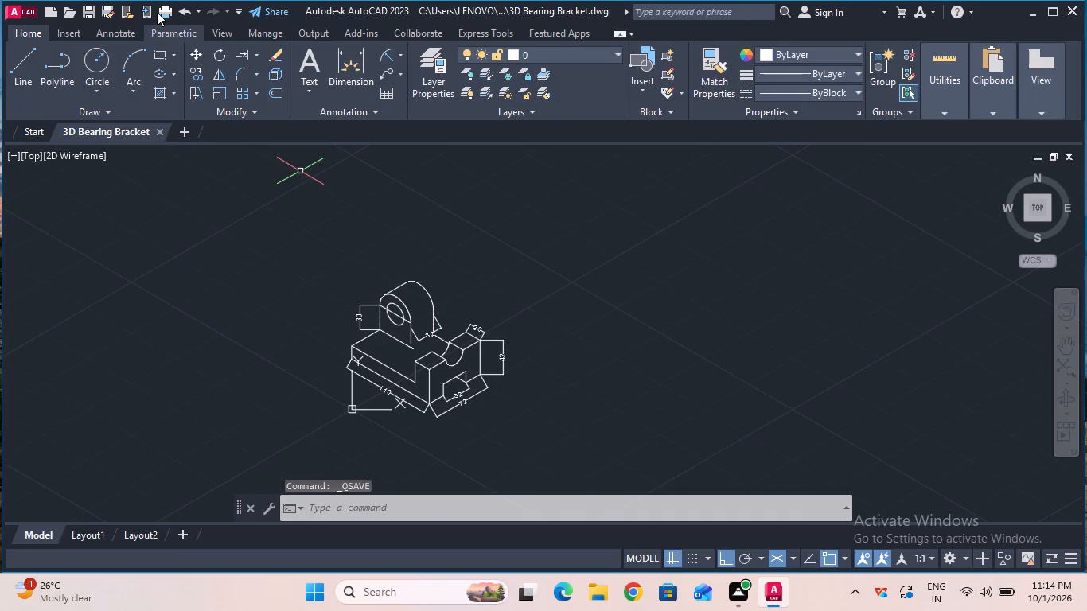
Set up a centred plot on ISO A4 (297 x 210 mm) paper, with a window enclosing the whole dimensioned bracket as plot area.
left_click(157, 12)
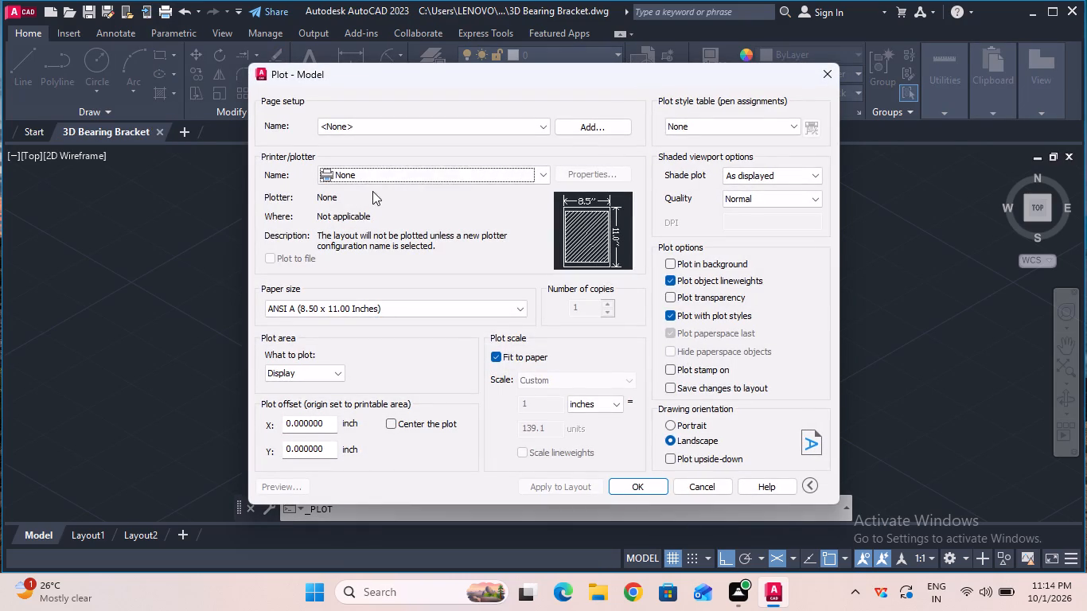
left_click(345, 301)
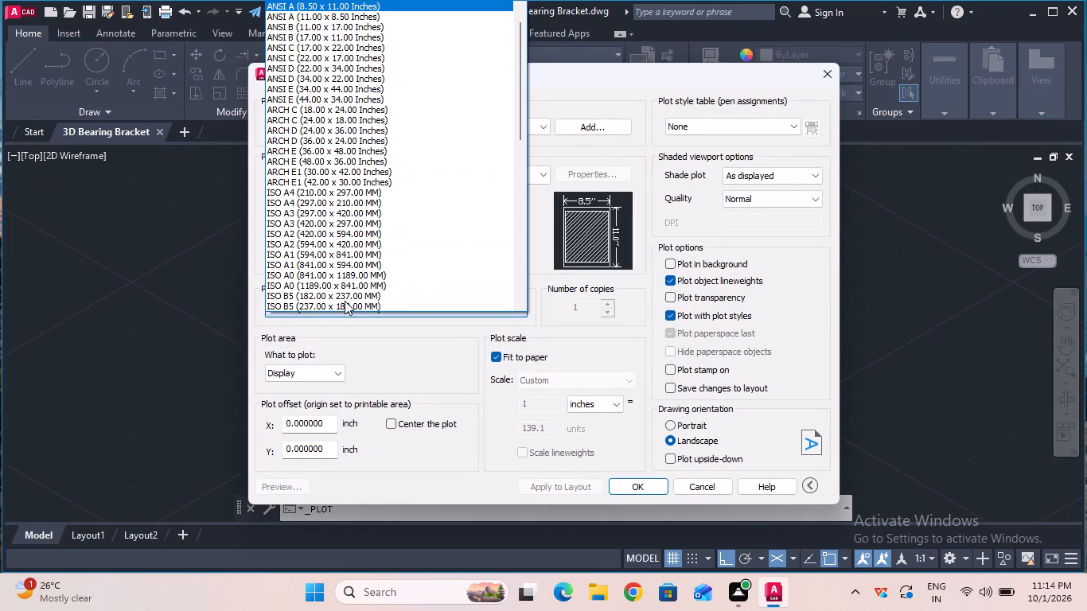
left_click(356, 199)
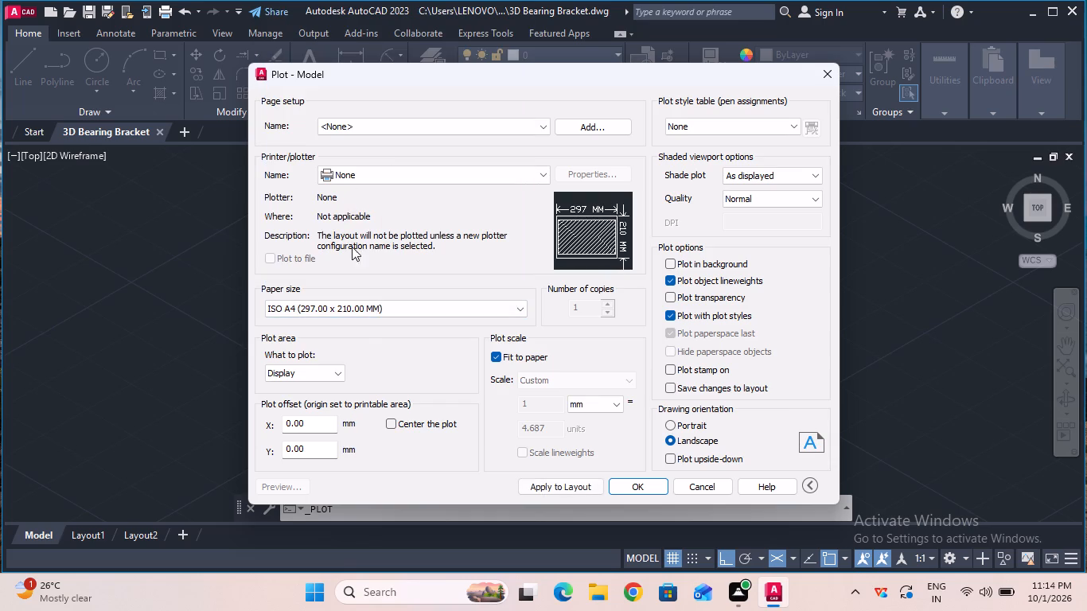
left_click(390, 426)
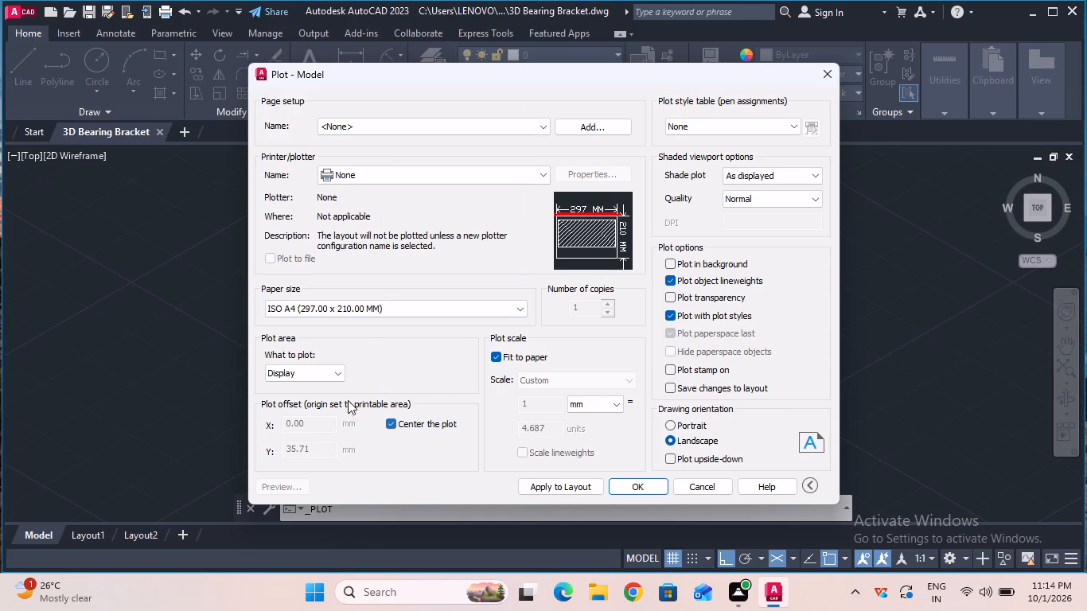
left_click(311, 374)
left_click(319, 419)
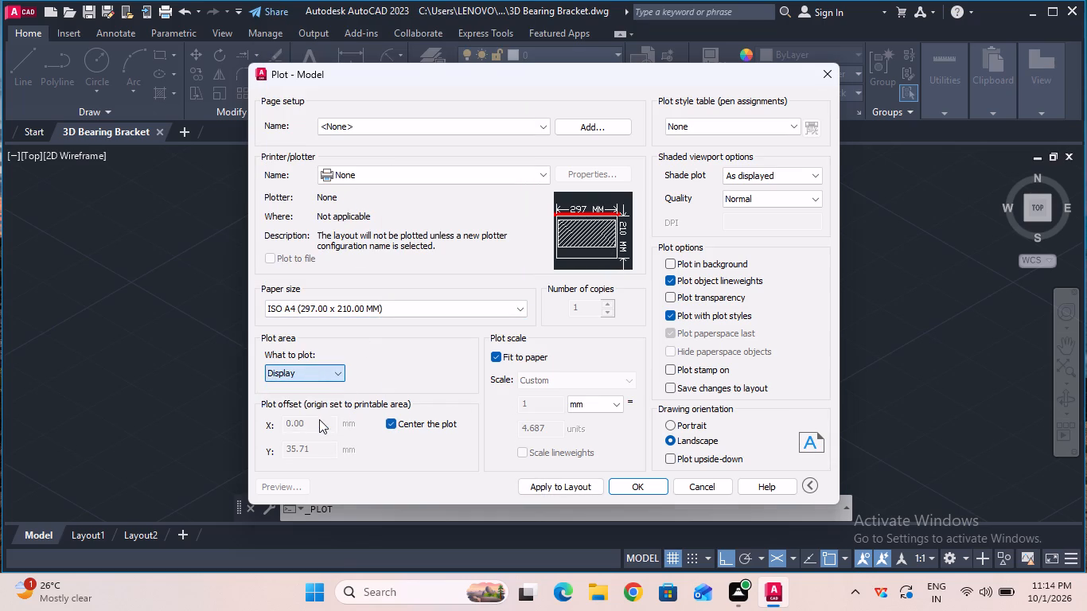
left_click(250, 205)
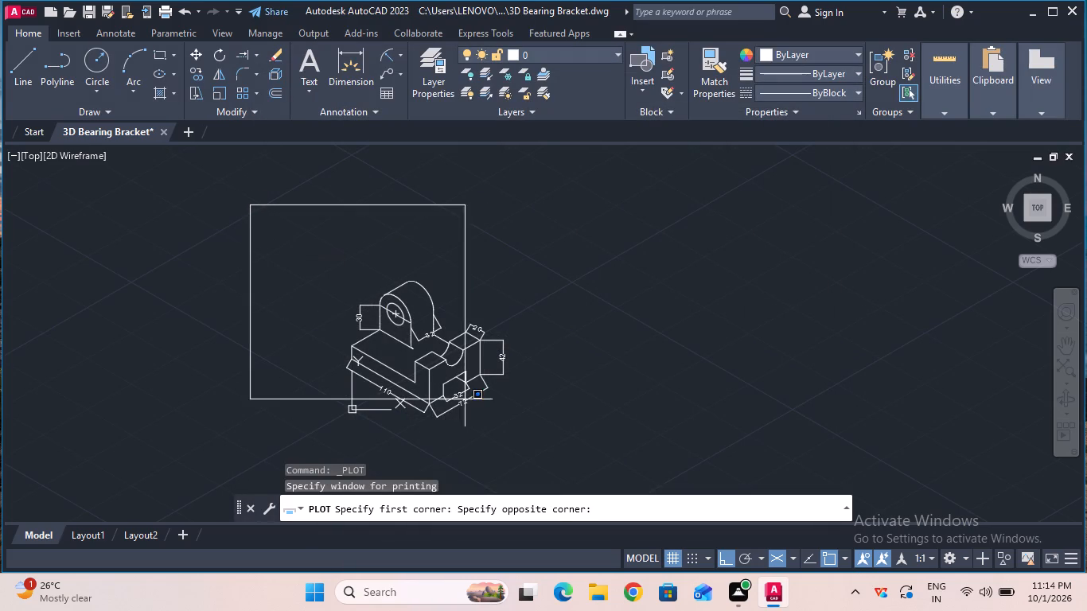
left_click(564, 463)
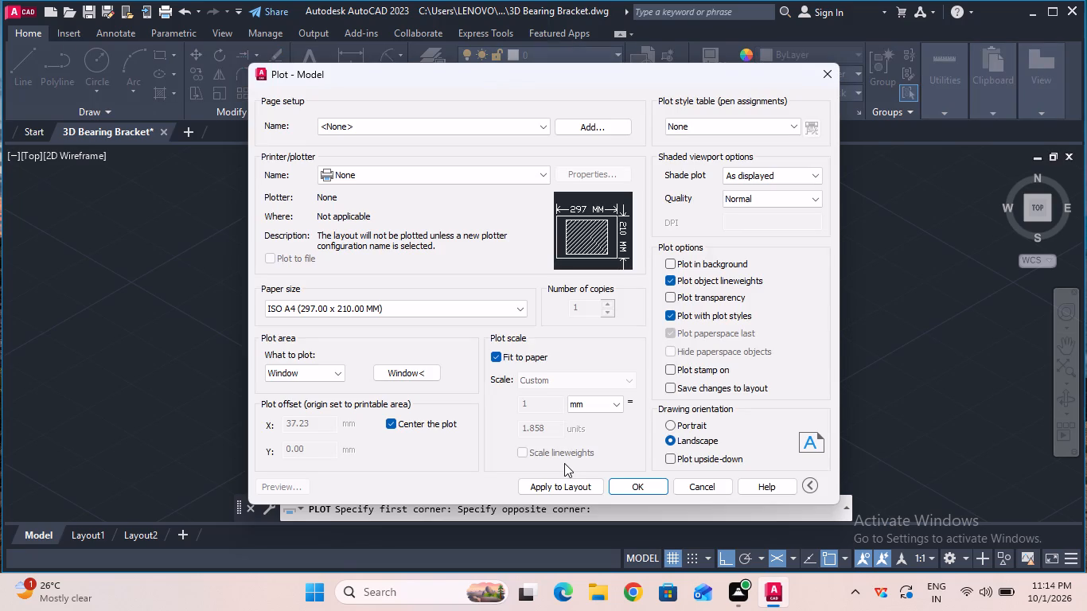
Plot the bracket to a PDF file with DWG To PDF.pc3, save it, and close the opened PDF.
left_click(485, 180)
left_click(513, 380)
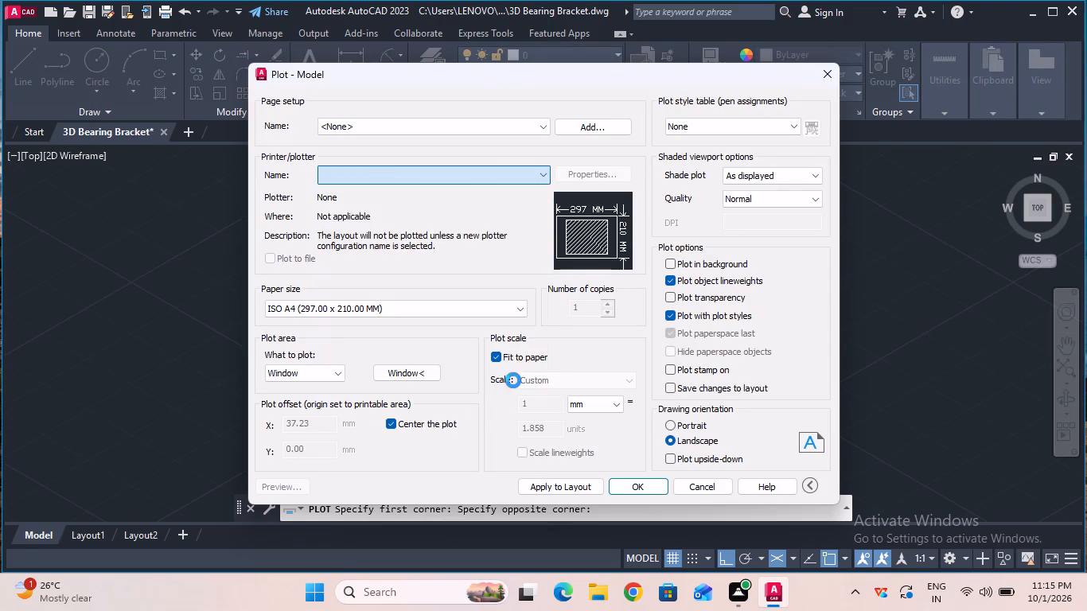
left_click(616, 481)
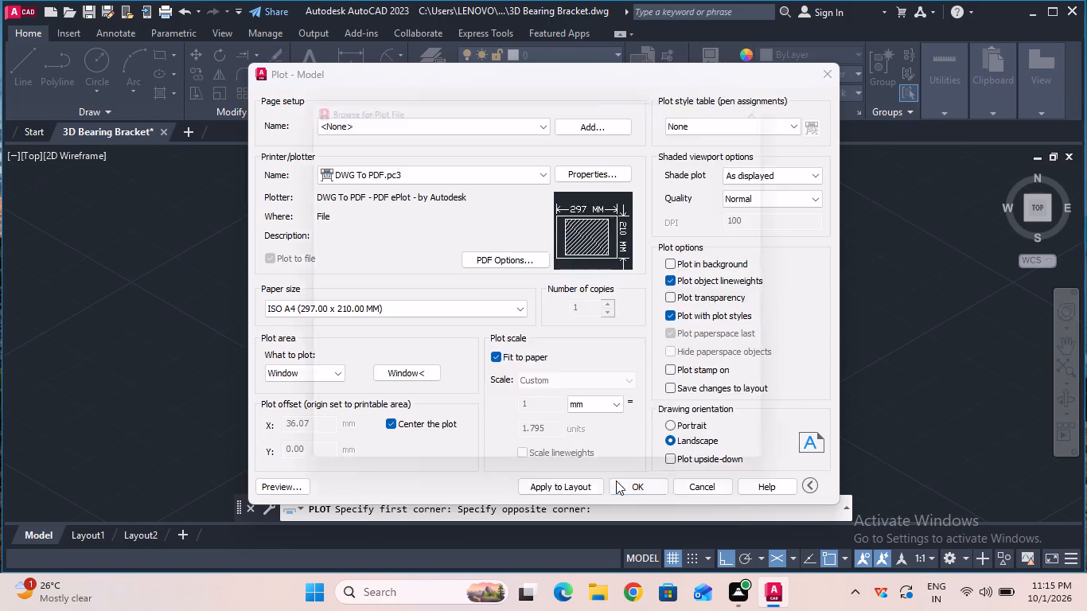
left_click(727, 438)
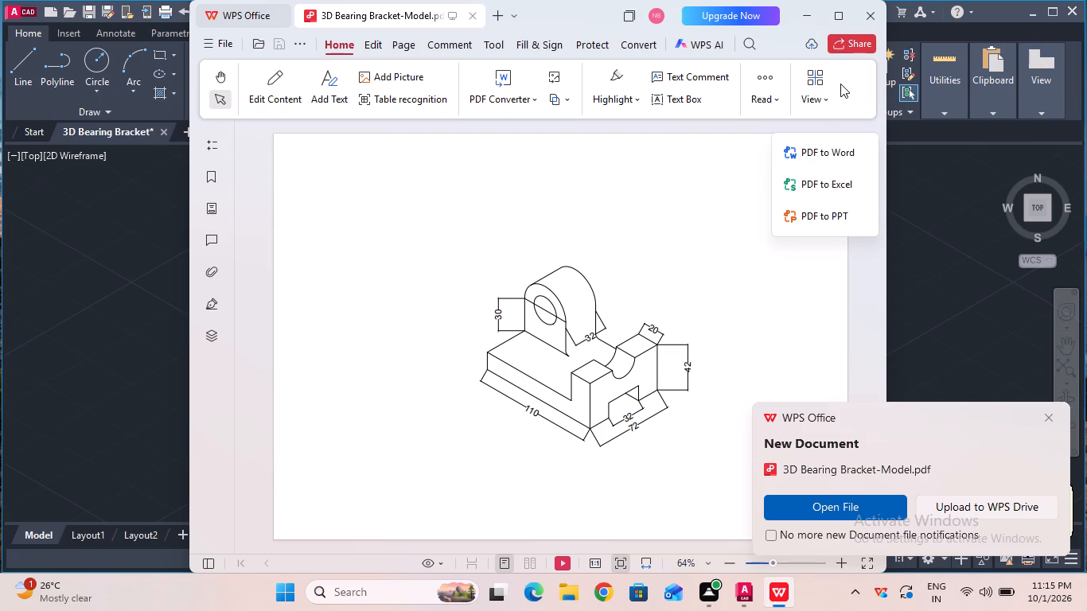
left_click(881, 18)
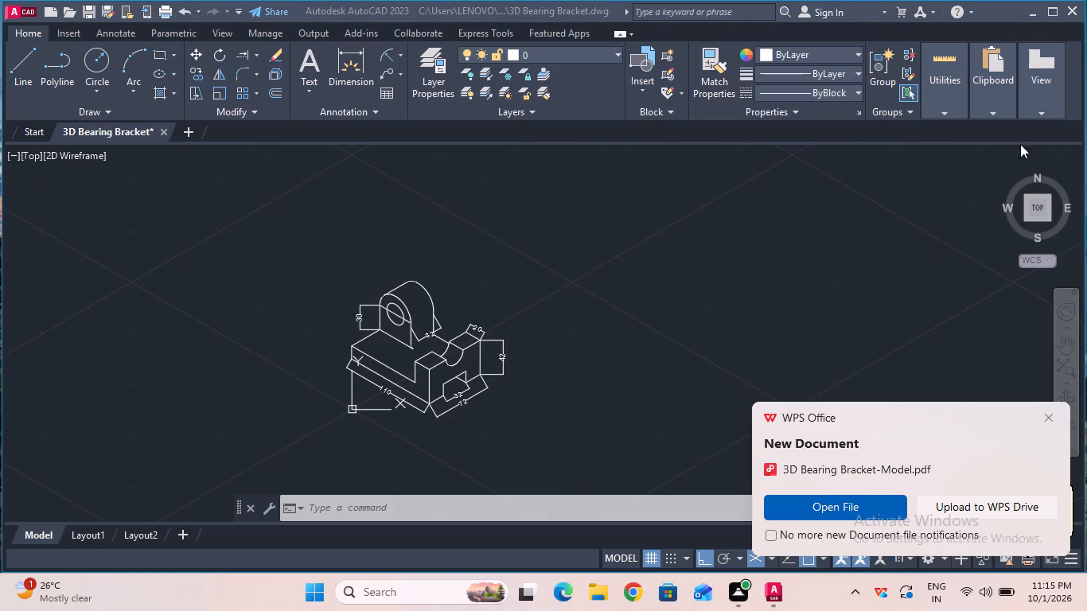
Quit AutoCAD, saving the changes to the drawing, and dismiss the new-document notification.
left_click(1069, 17)
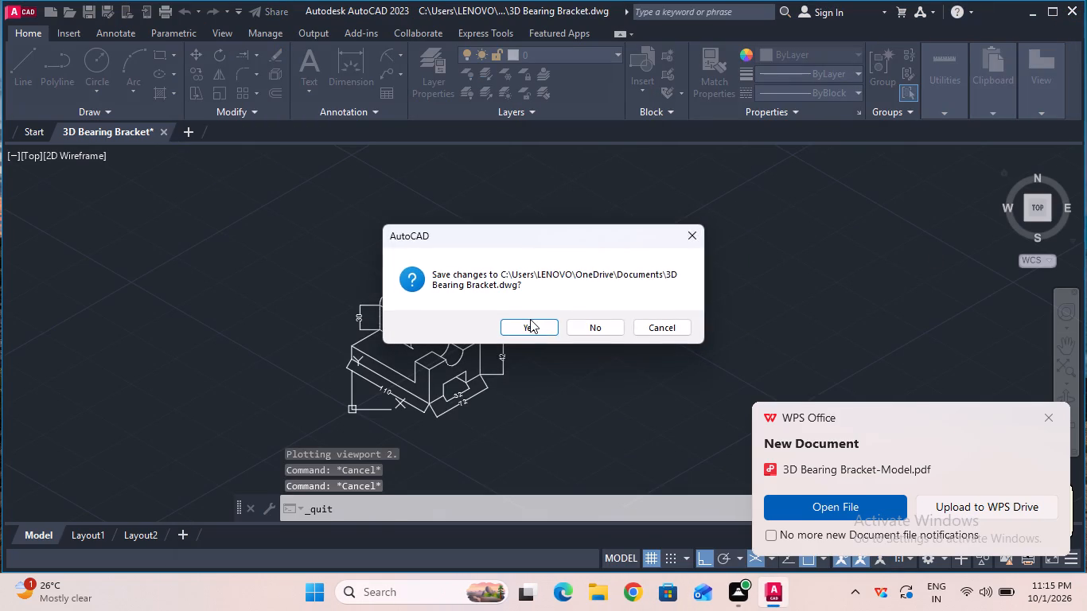
left_click(530, 319)
left_click(1046, 417)
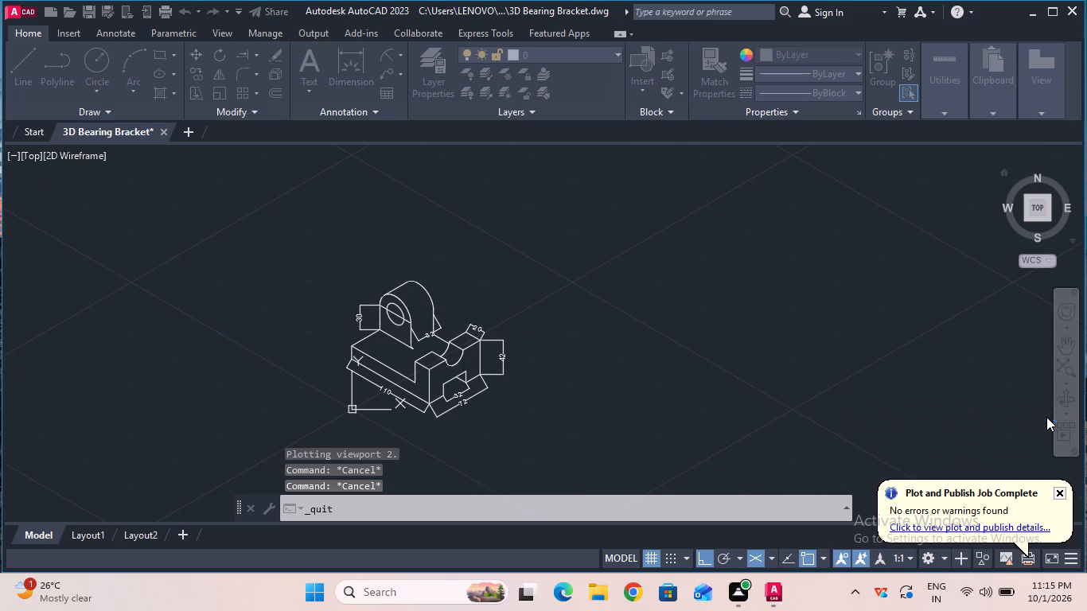